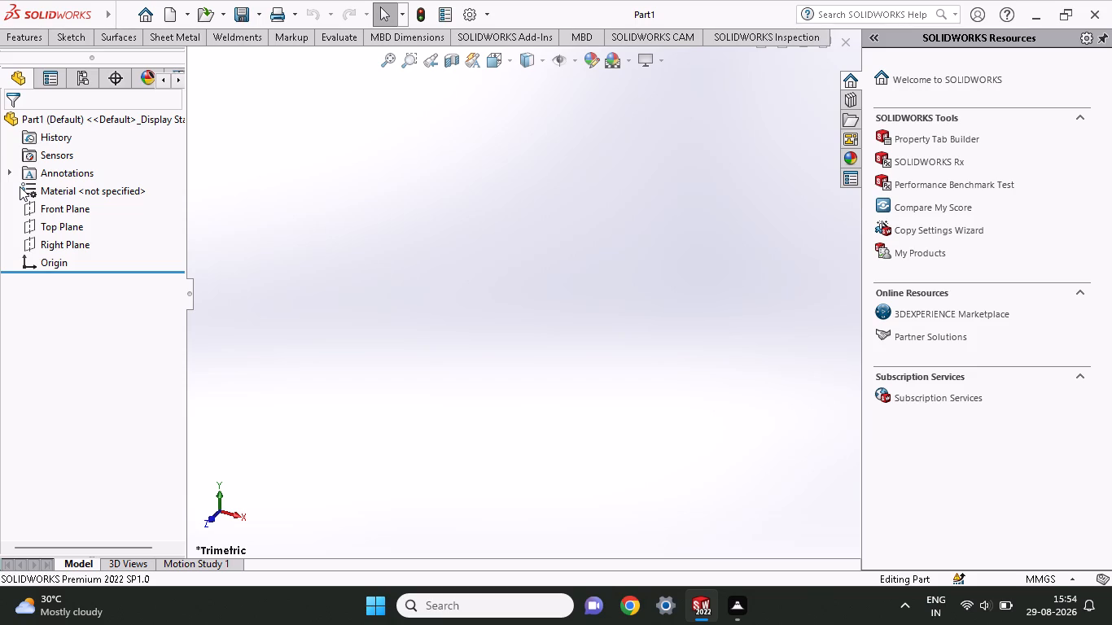
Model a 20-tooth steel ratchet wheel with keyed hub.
Start a sketch on the Top Plane and draw a circle centred on the origin, about 163 mm in diameter.
{"action": "left_click", "coordinate": [64, 230]}
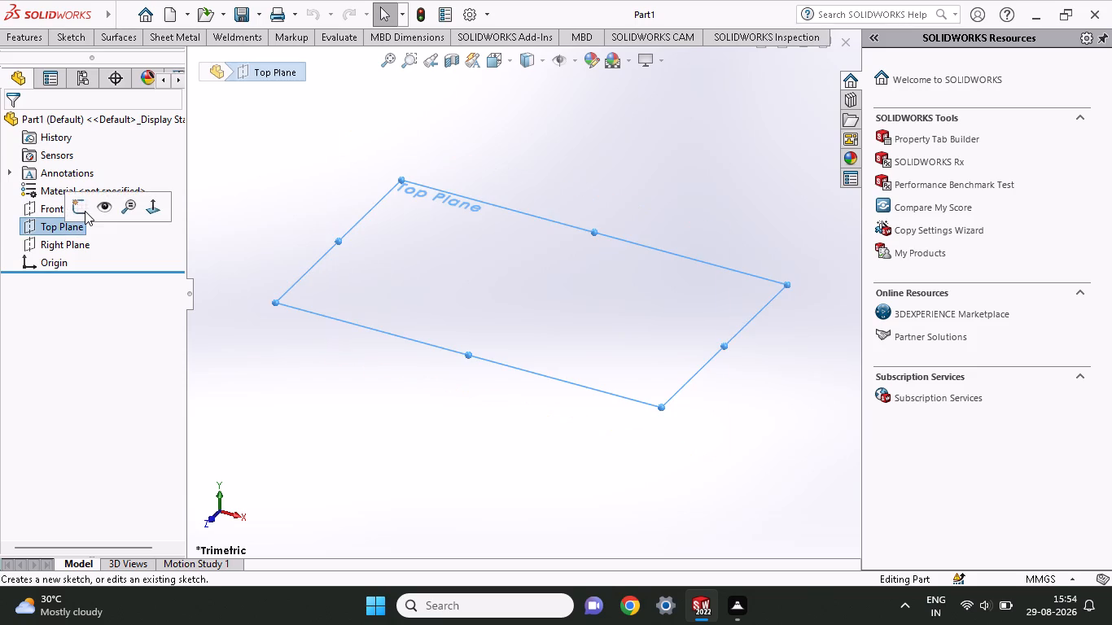
{"action": "left_click", "coordinate": [85, 211]}
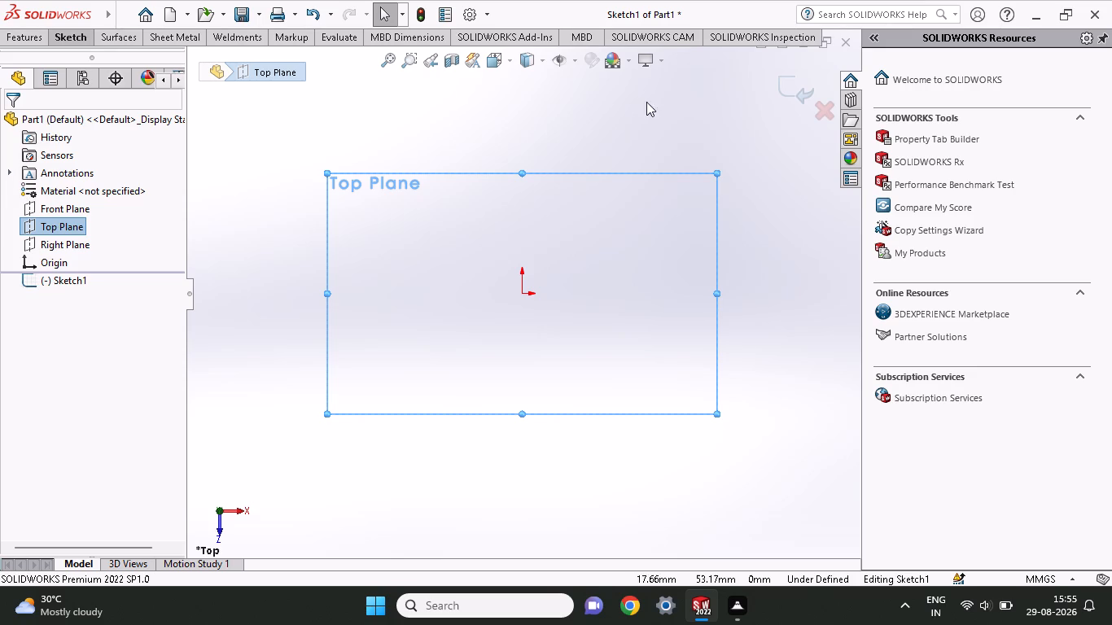
{"action": "left_click", "coordinate": [77, 30]}
{"action": "left_click", "coordinate": [144, 59]}
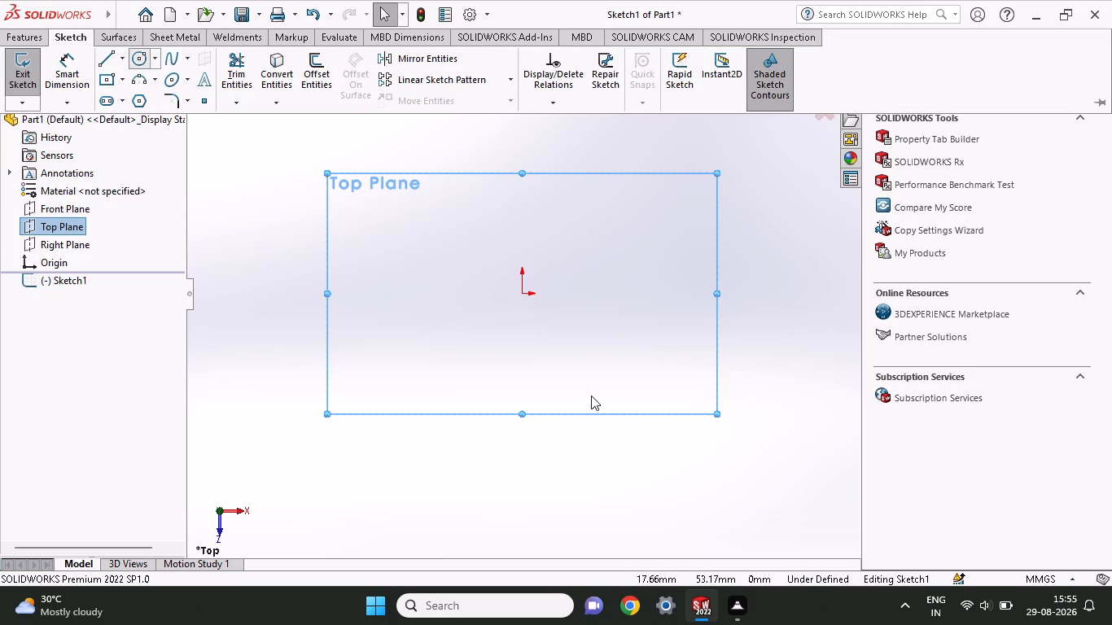
{"action": "left_click", "coordinate": [525, 295]}
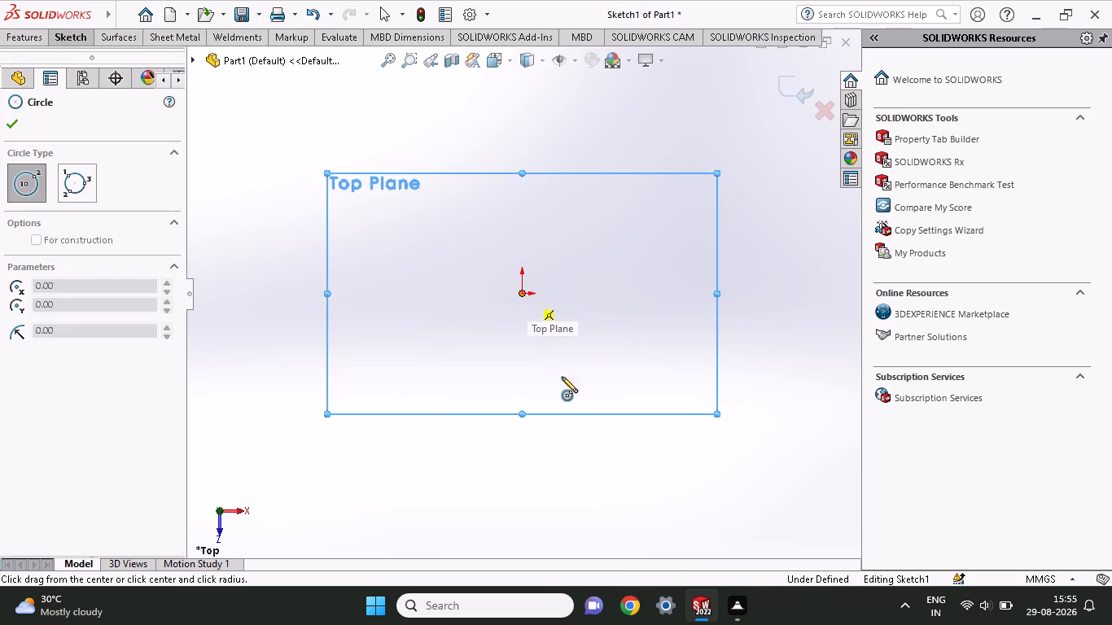
{"action": "left_click", "coordinate": [579, 463]}
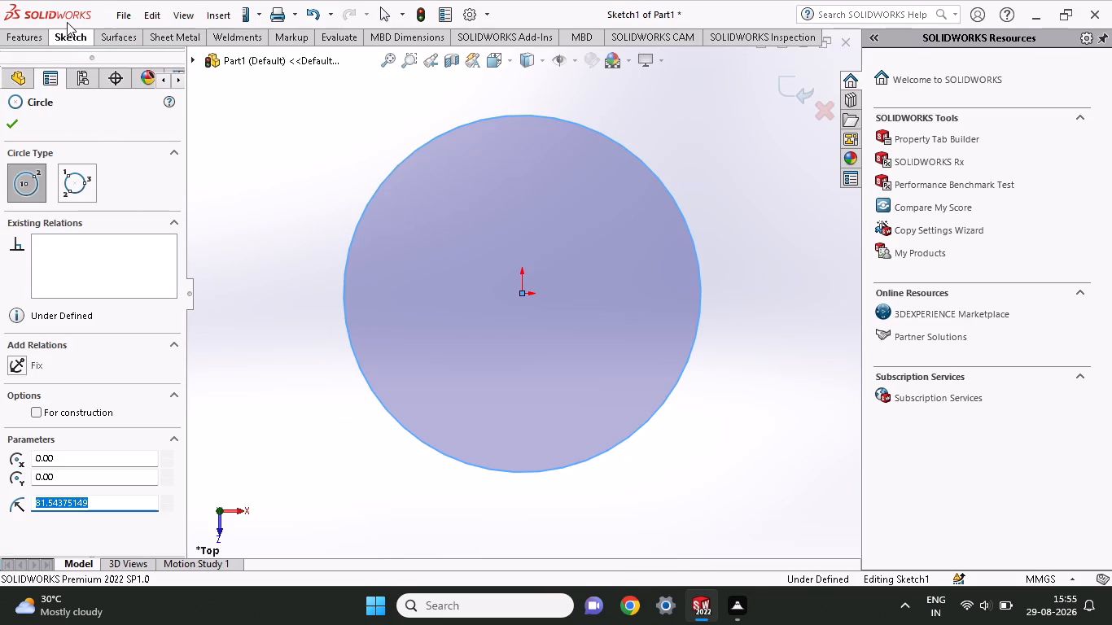
Dimension the circle's diameter and set it to 120 mm.
{"action": "left_click", "coordinate": [72, 35]}
{"action": "left_click", "coordinate": [79, 69]}
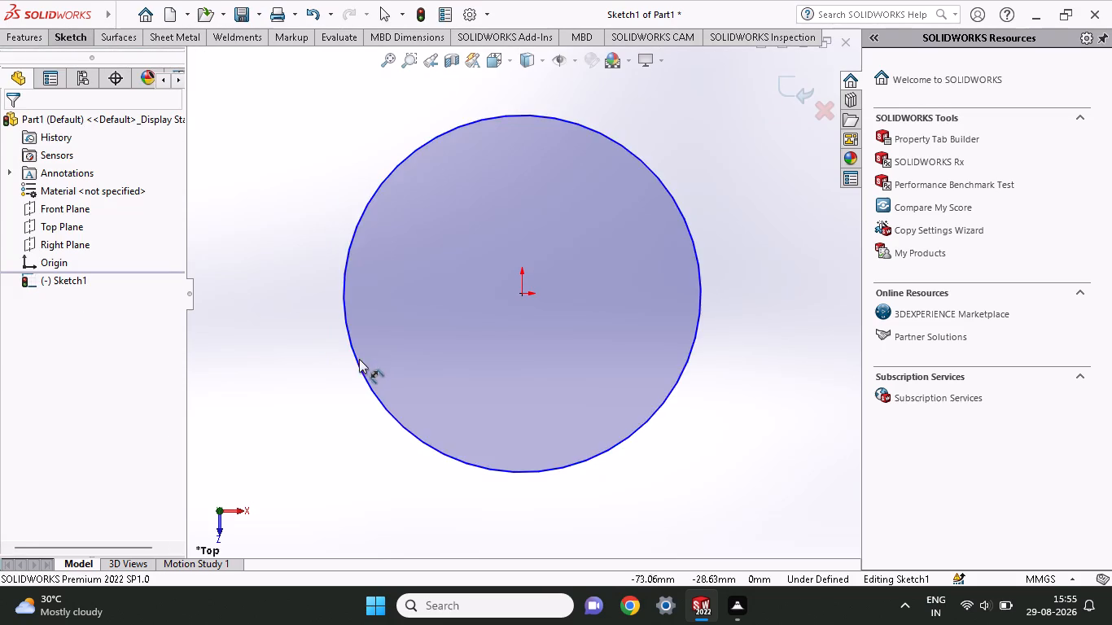
{"action": "left_click", "coordinate": [359, 360]}
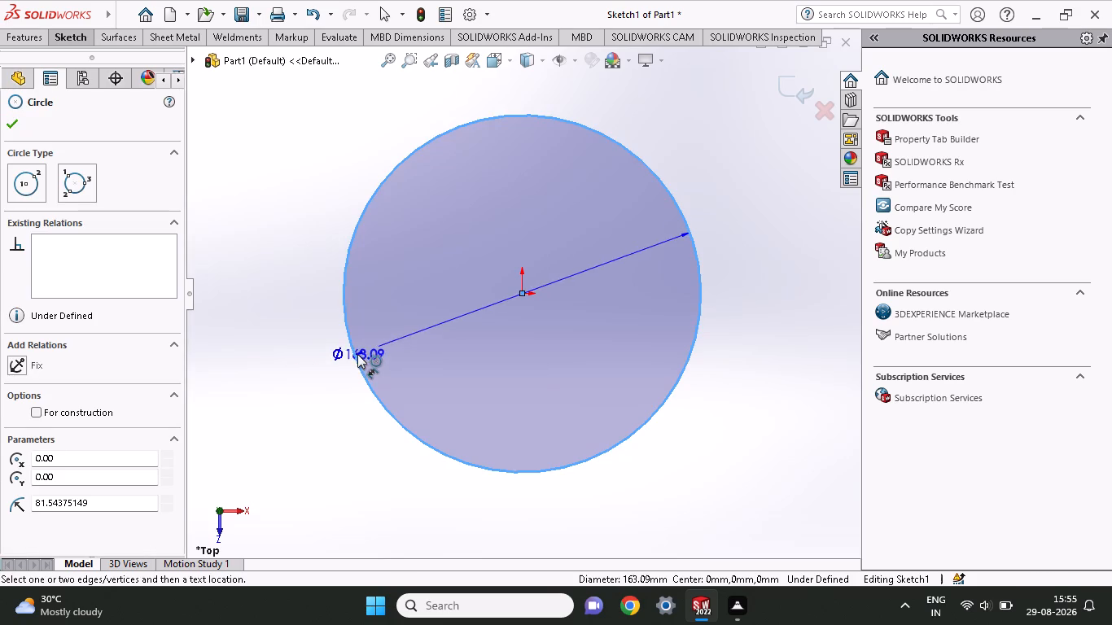
{"action": "left_click", "coordinate": [289, 408]}
{"action": "type", "text": "120"}
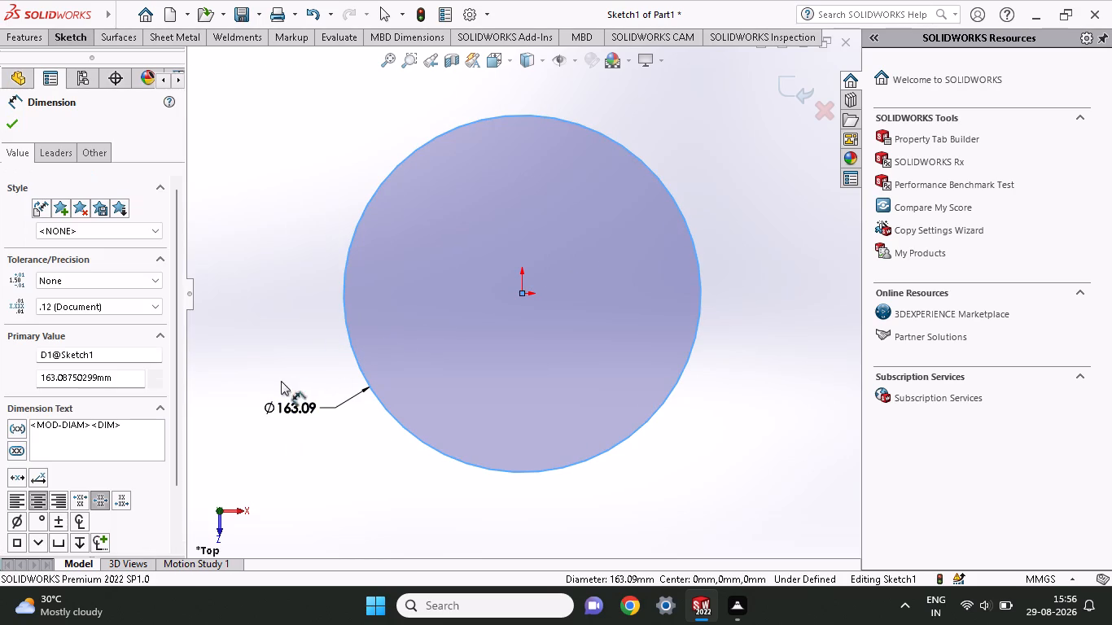
{"action": "double_click", "coordinate": [290, 409]}
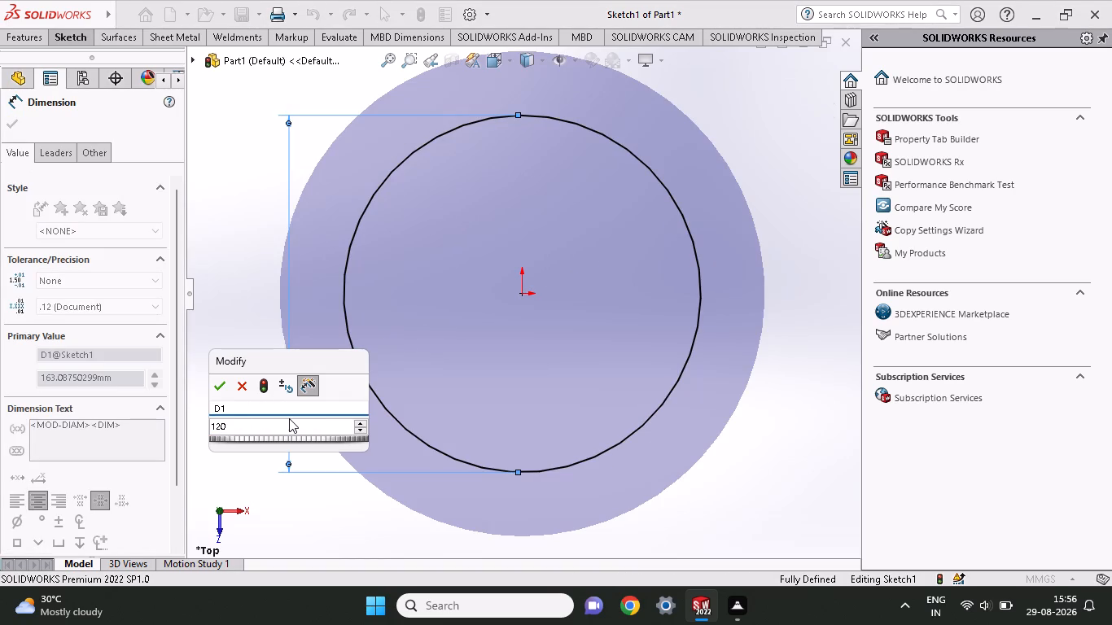
{"action": "left_click", "coordinate": [222, 387]}
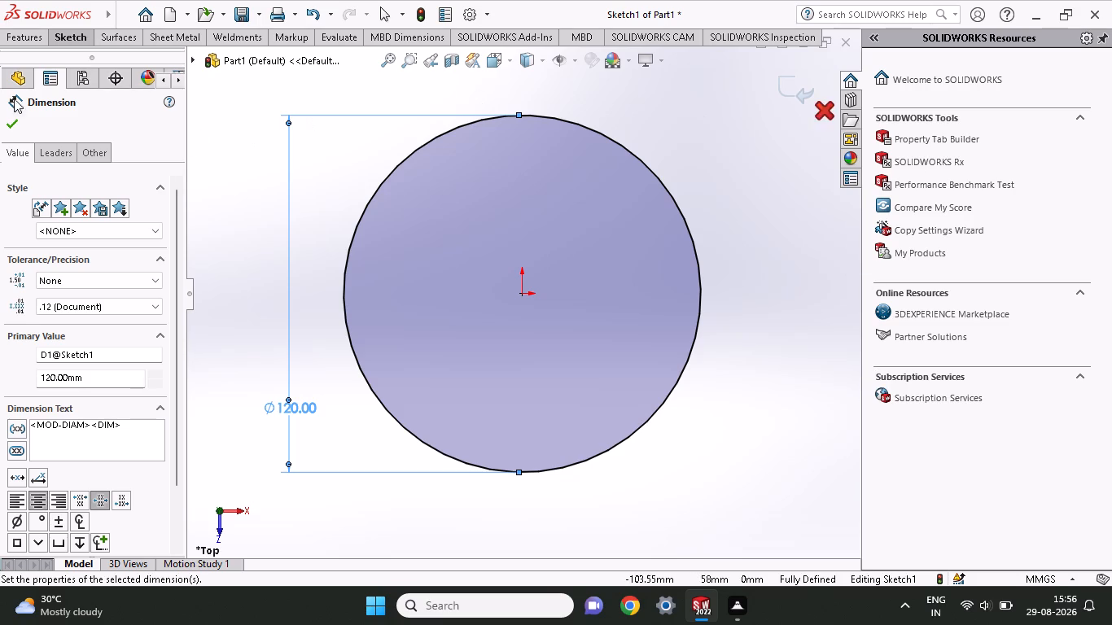
Draw a second circle about 89 mm in diameter, centred on the origin inside the 120 mm circle.
{"action": "left_click_drag", "start_coordinate": [74, 27], "coordinate": [74, 38]}
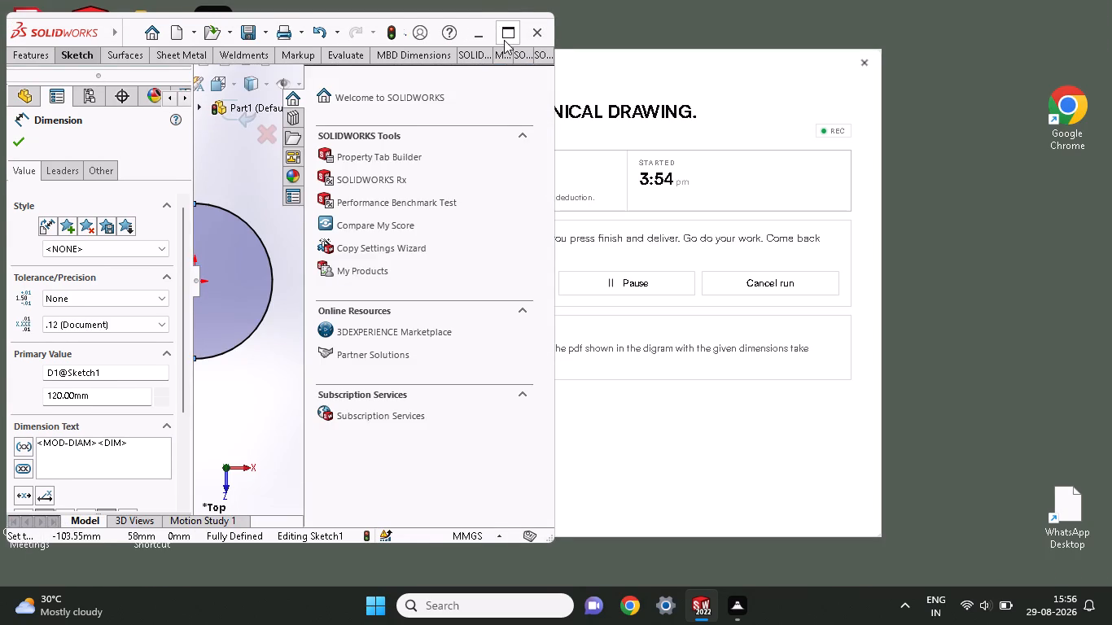
{"action": "left_click", "coordinate": [504, 40]}
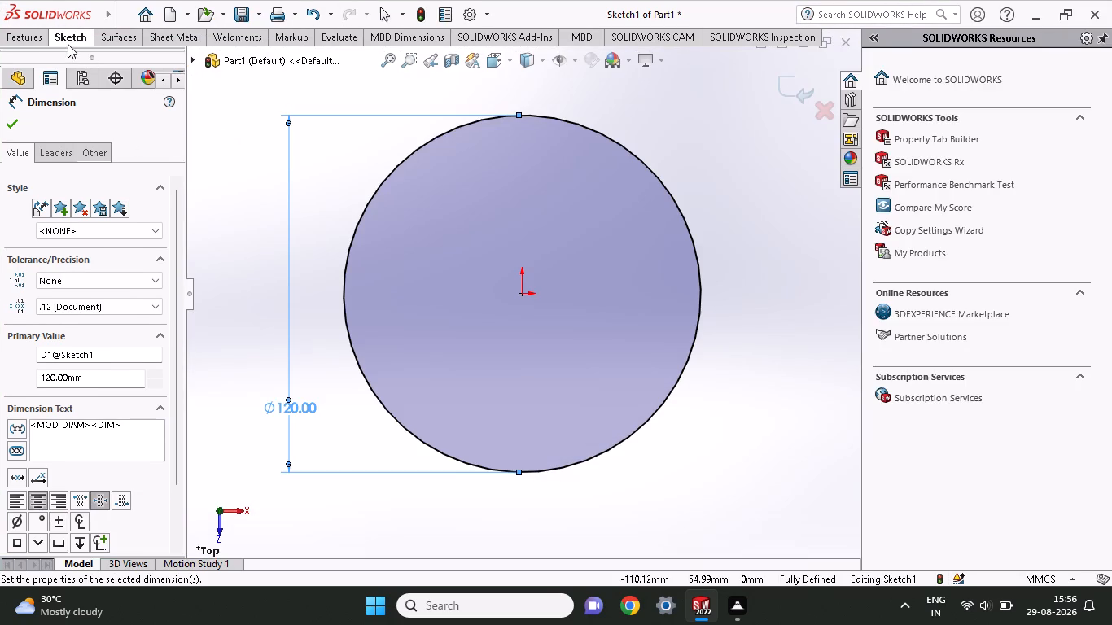
{"action": "left_click", "coordinate": [68, 44]}
{"action": "left_click", "coordinate": [140, 63]}
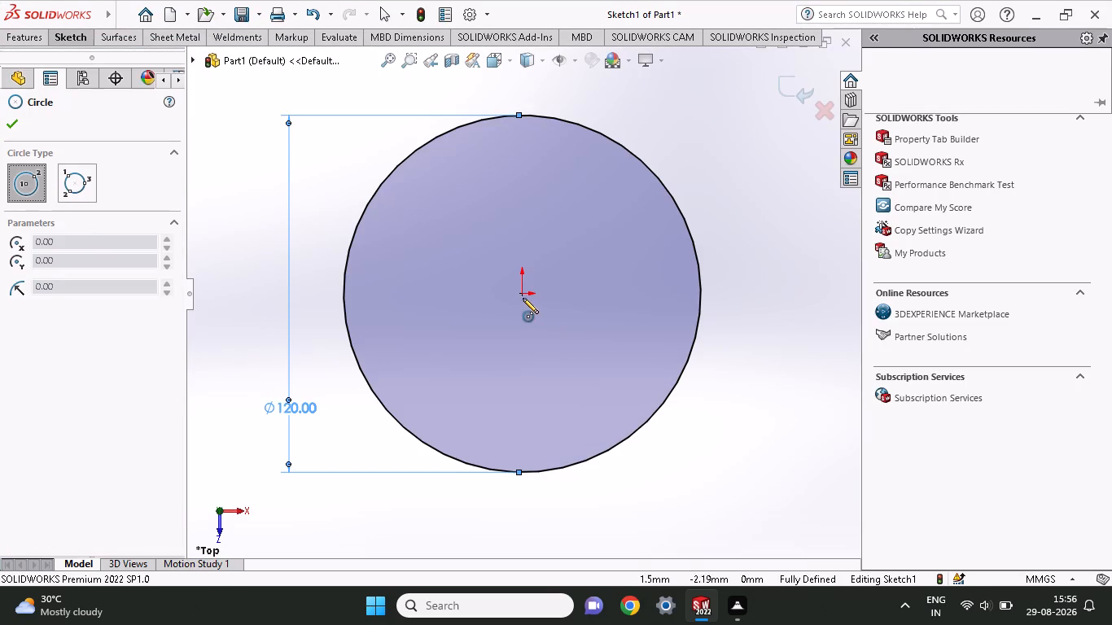
{"action": "left_click", "coordinate": [520, 295]}
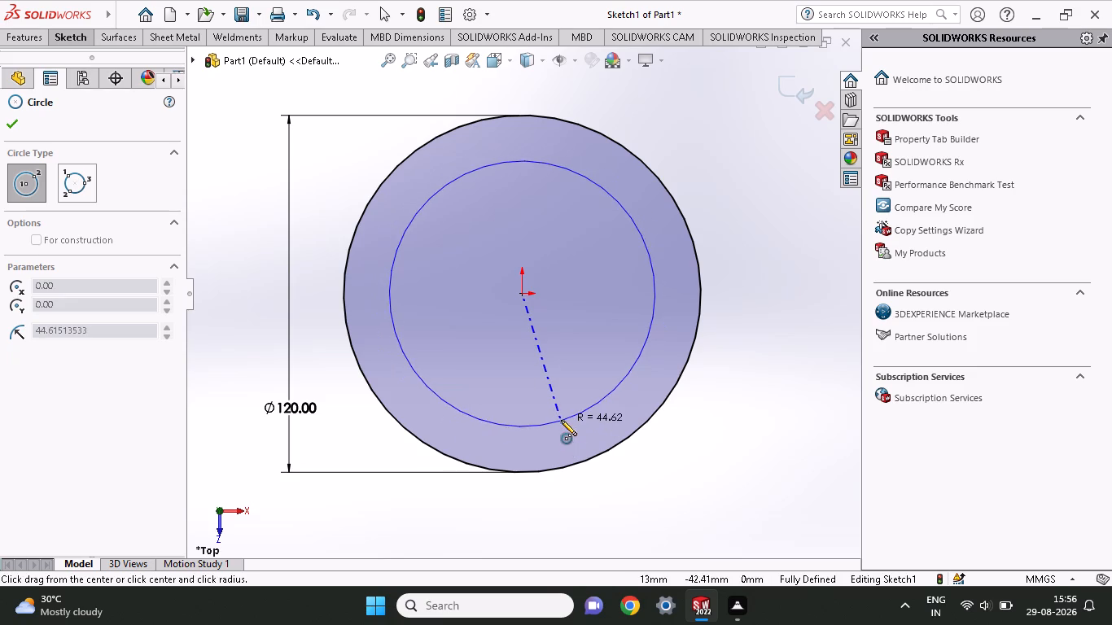
{"action": "left_click", "coordinate": [561, 420]}
Dimension the inner circle's diameter and set it to 112 mm.
{"action": "left_click", "coordinate": [77, 42]}
{"action": "left_click", "coordinate": [80, 63]}
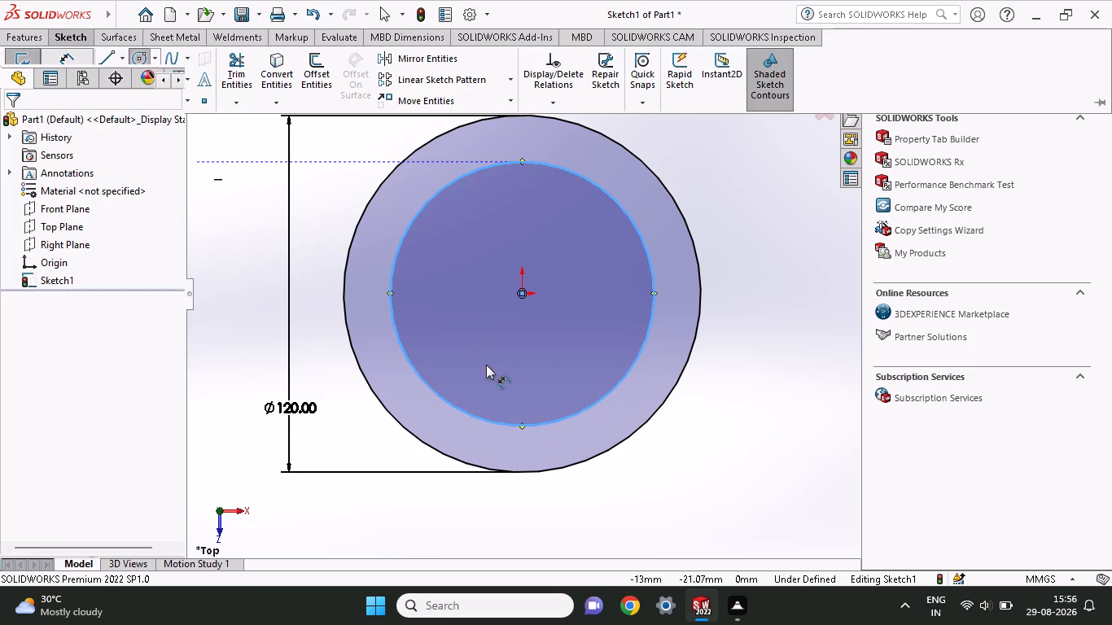
{"action": "left_click", "coordinate": [424, 374]}
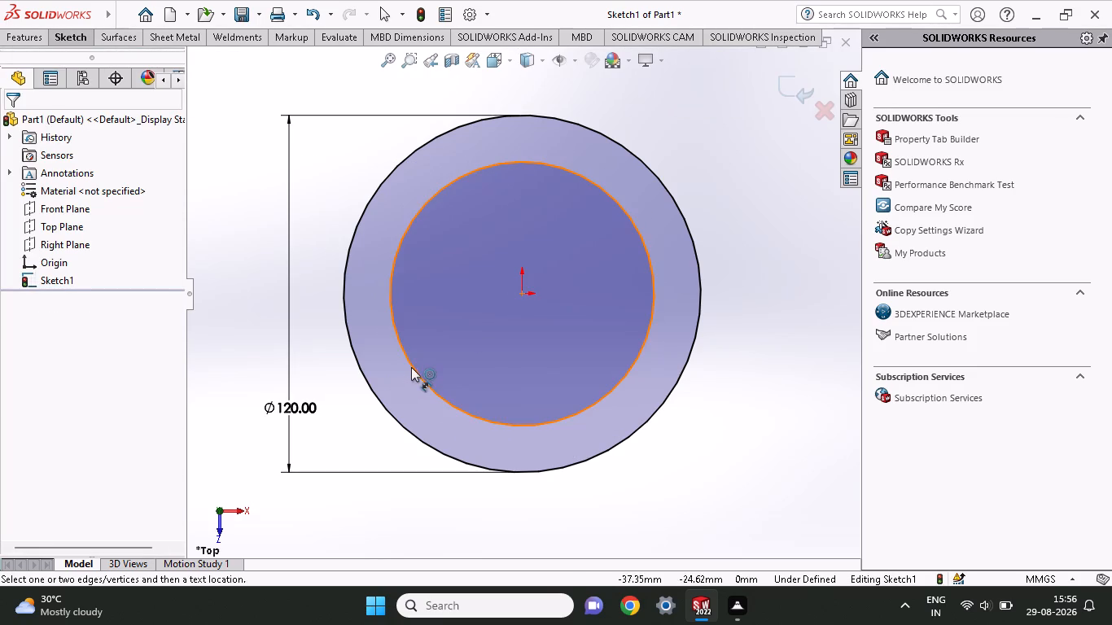
{"action": "left_click", "coordinate": [411, 367]}
{"action": "left_click", "coordinate": [264, 300]}
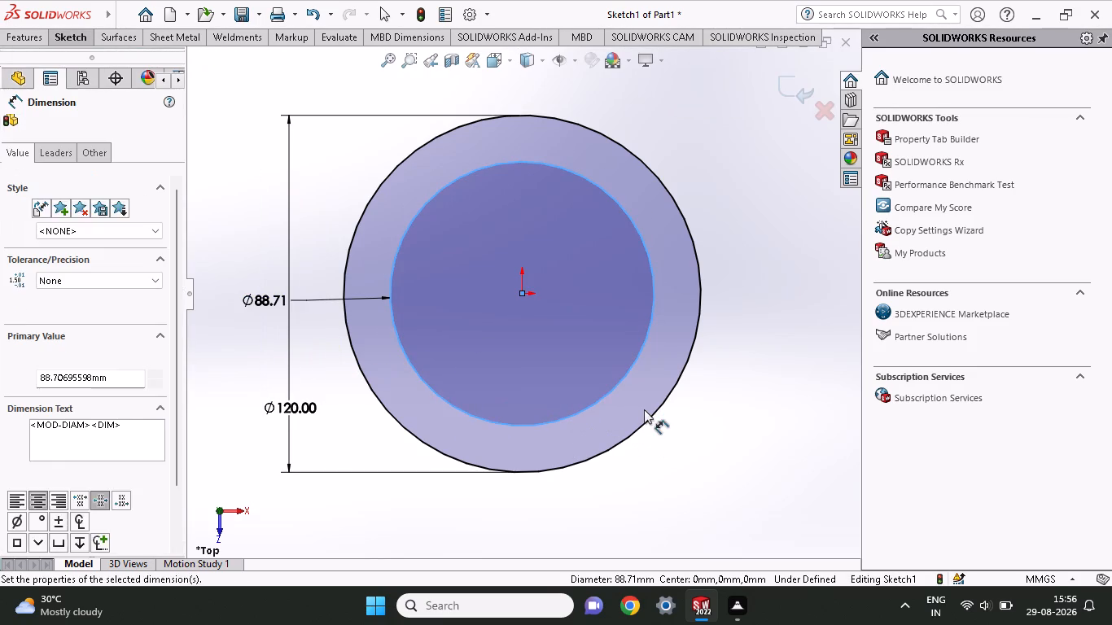
{"action": "type", "text": "120"}
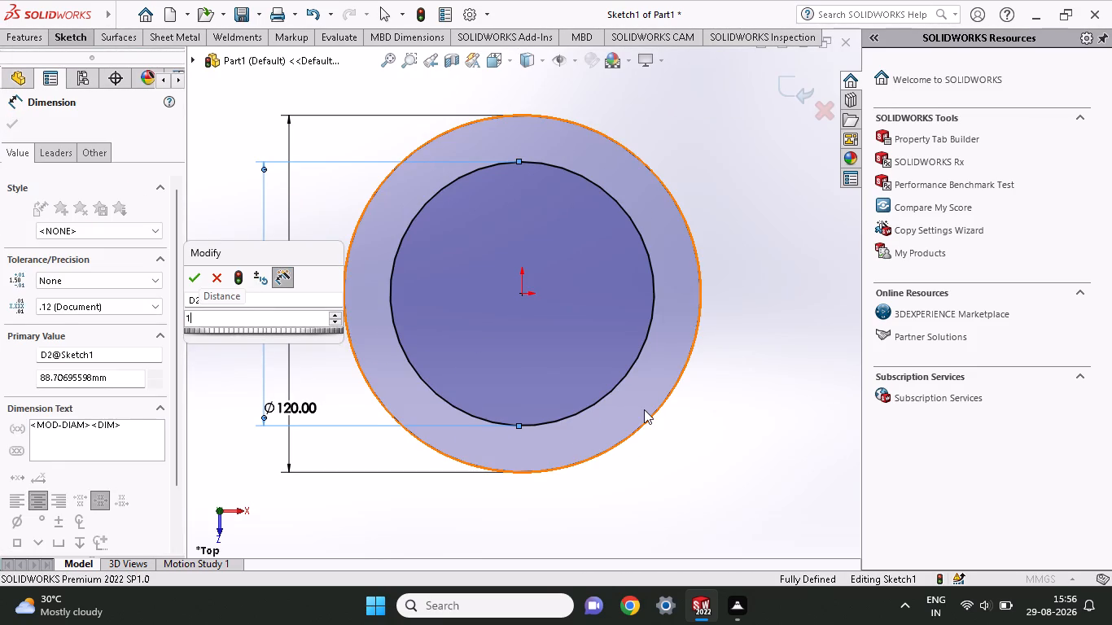
{"action": "key", "text": "minus"}
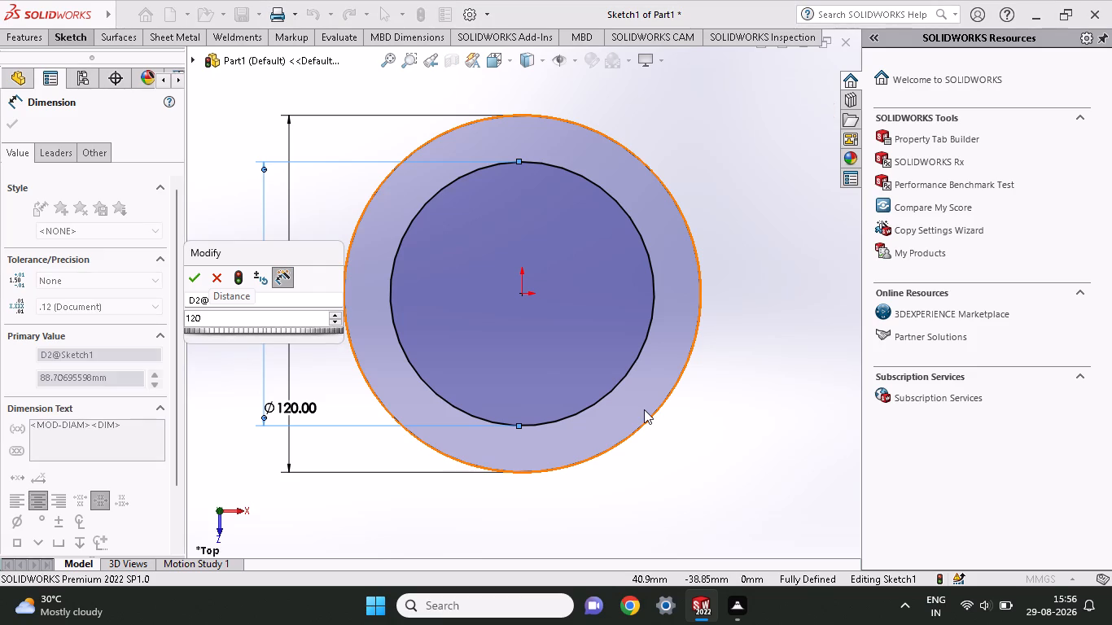
{"action": "key", "text": "8"}
{"action": "key", "text": "Return"}
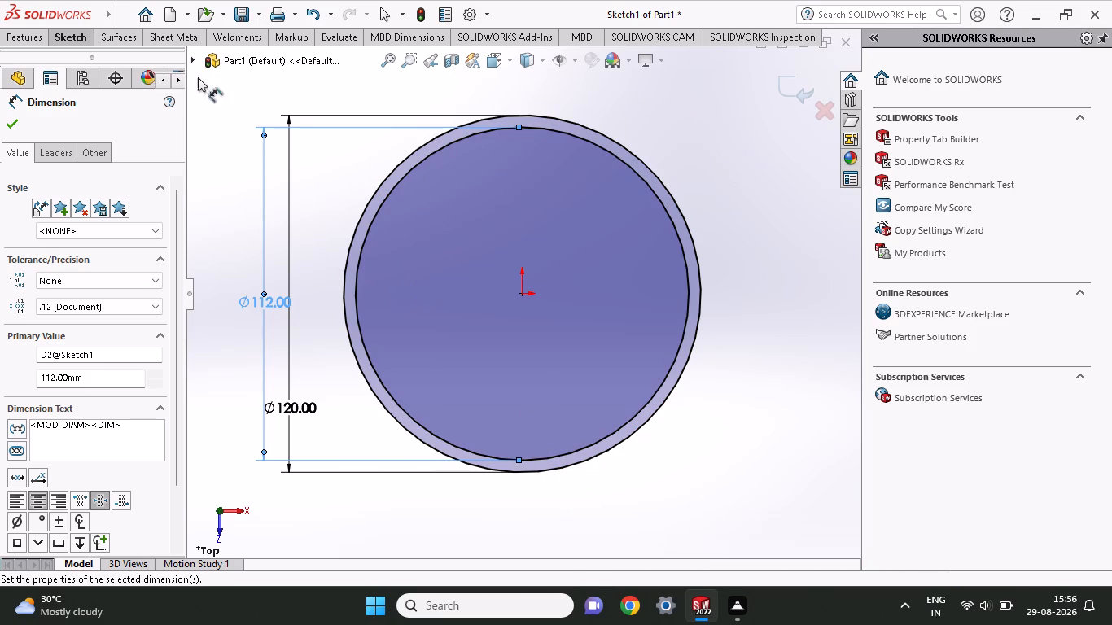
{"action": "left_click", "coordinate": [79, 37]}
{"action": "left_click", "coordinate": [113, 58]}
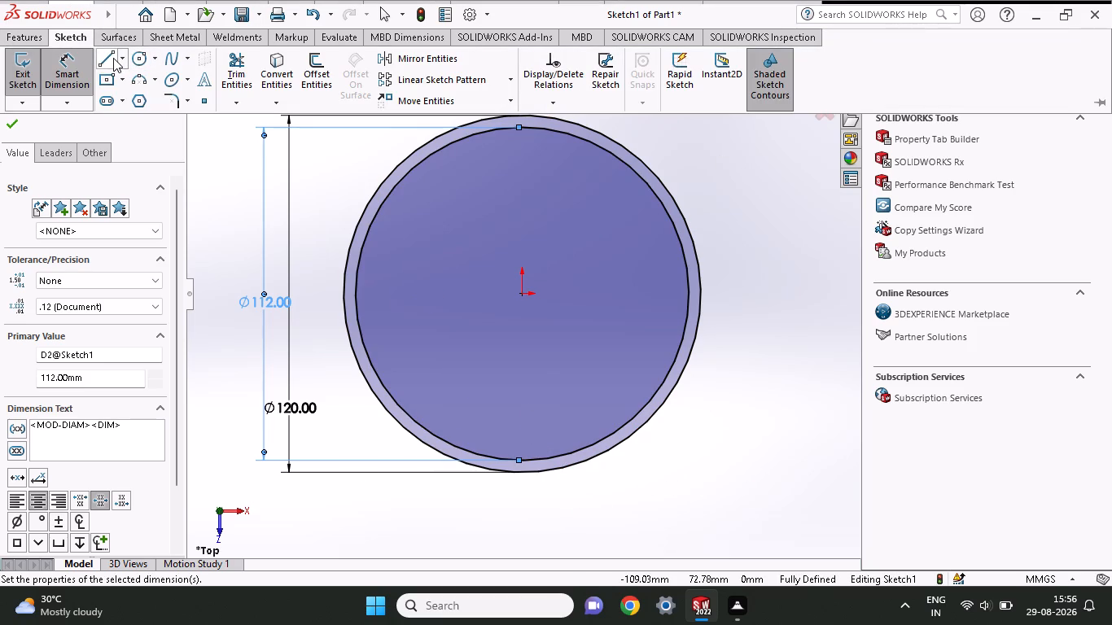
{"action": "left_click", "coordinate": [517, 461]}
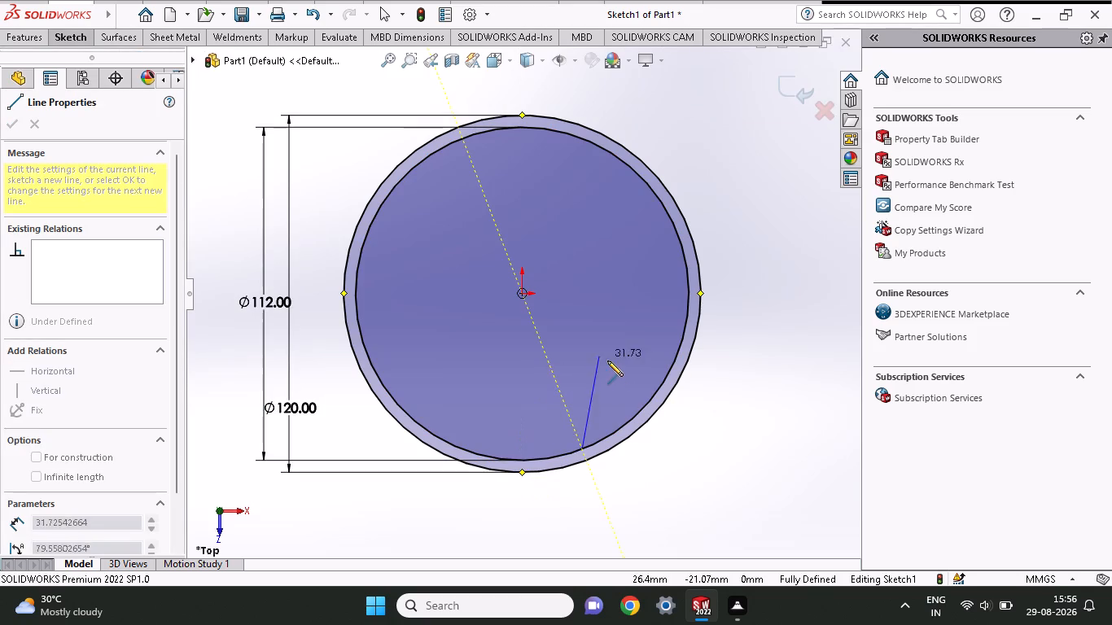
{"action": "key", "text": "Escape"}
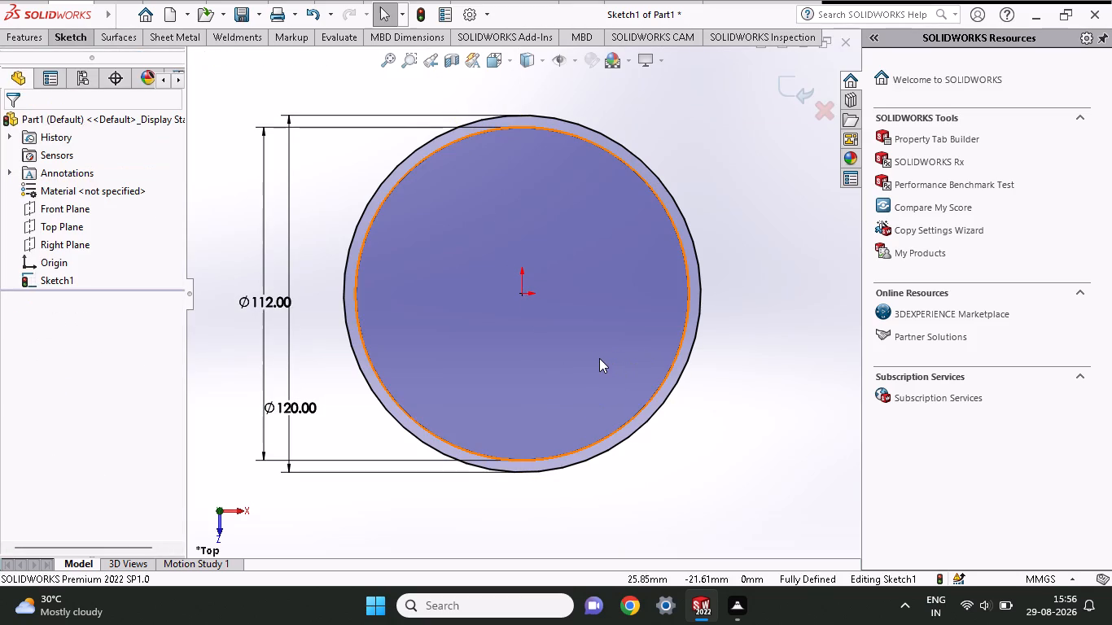
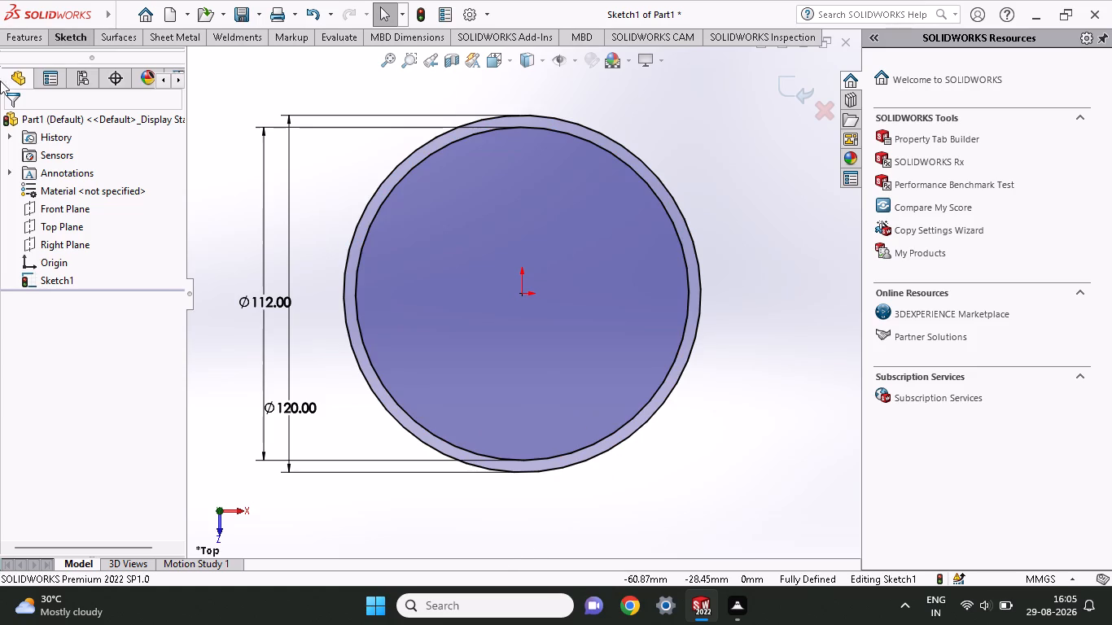
Draw a vertical line joining the lowest quadrant points of the 112 mm and 120 mm circles.
{"action": "left_click", "coordinate": [68, 37]}
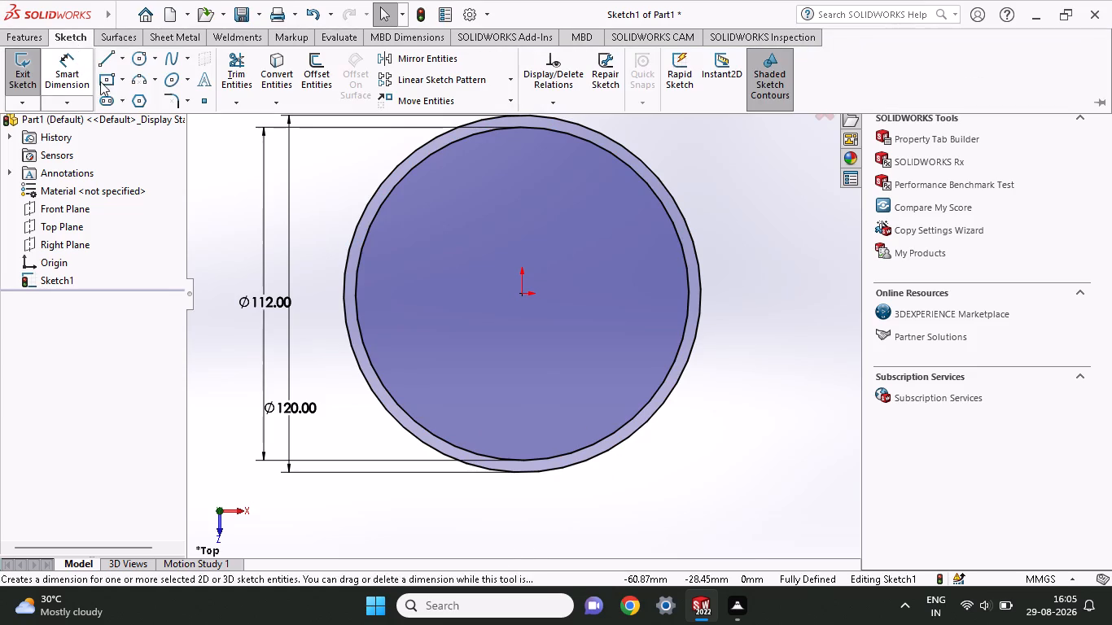
{"action": "left_click", "coordinate": [105, 57]}
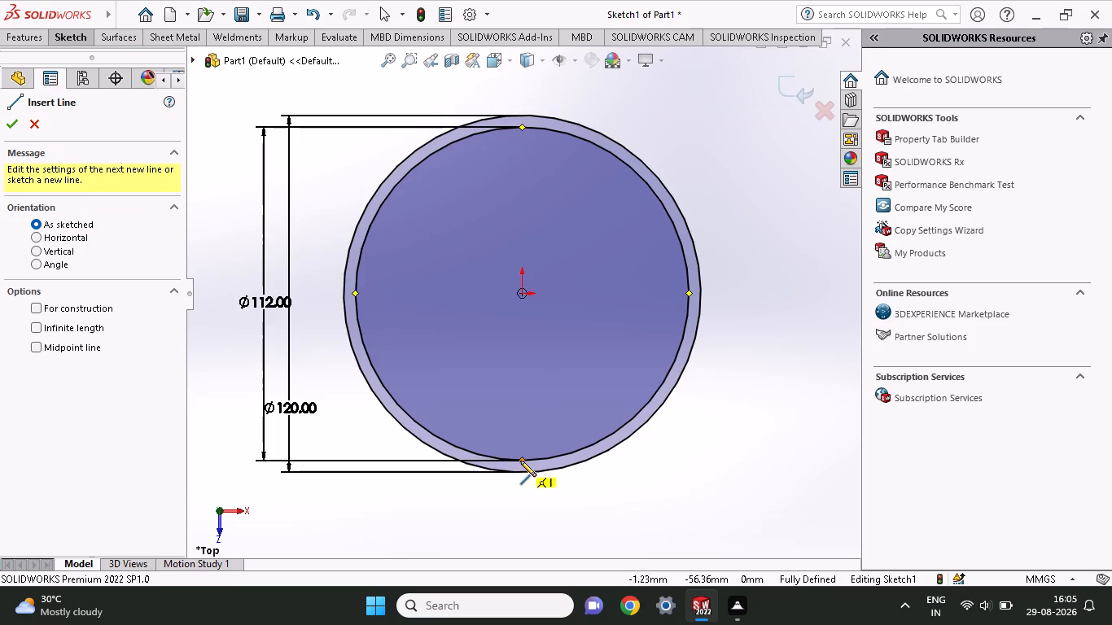
{"action": "left_click", "coordinate": [520, 461]}
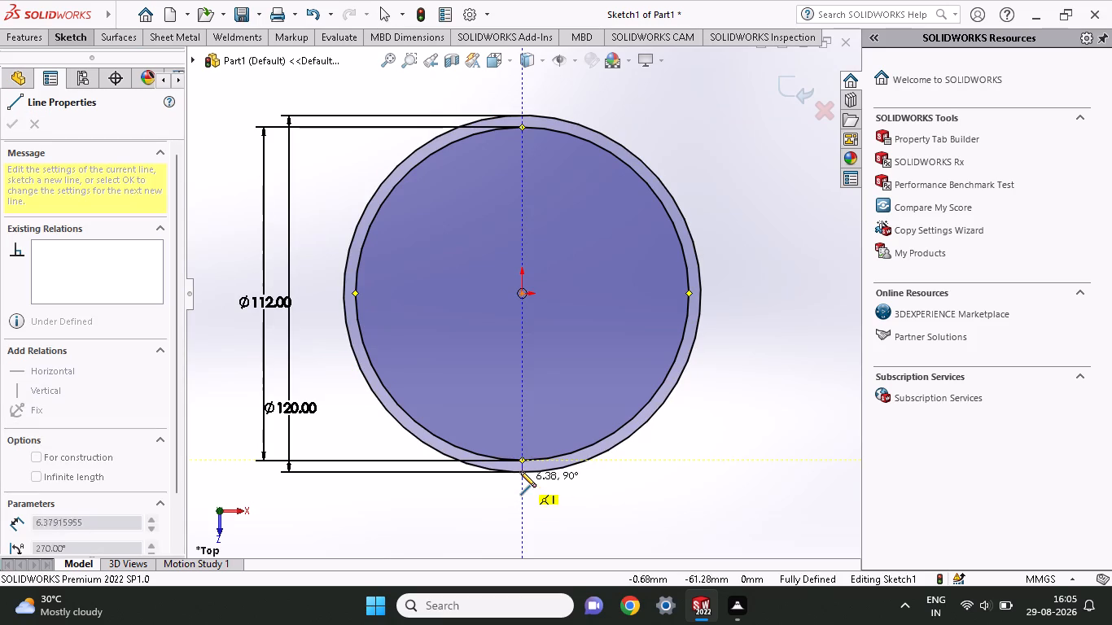
{"action": "left_click", "coordinate": [520, 471]}
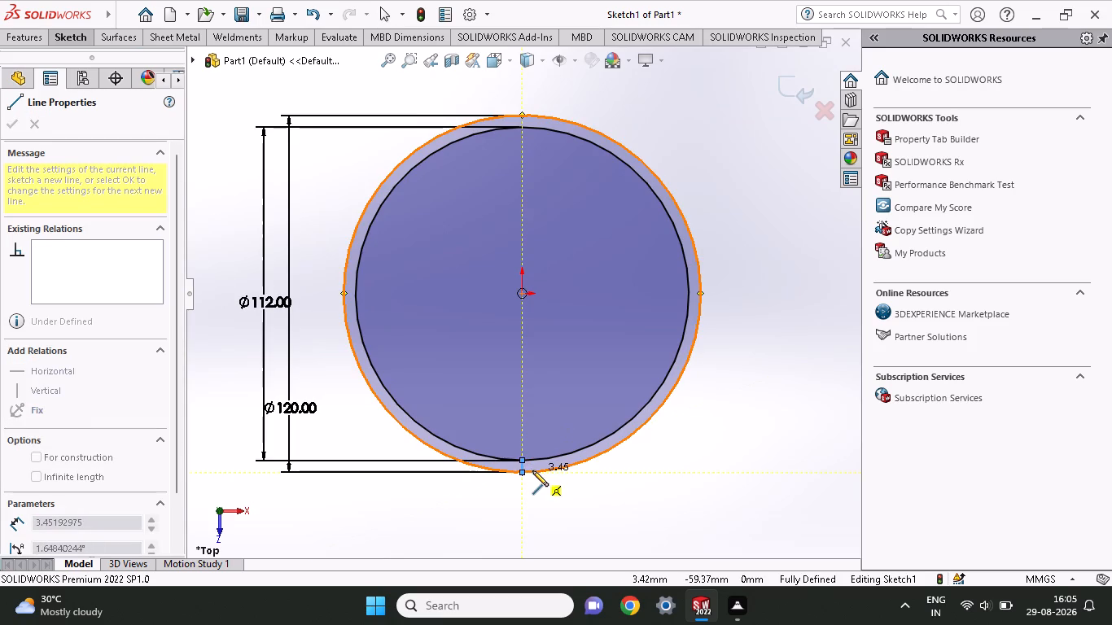
{"action": "scroll", "coordinate": [532, 470], "scroll_direction": "up", "scroll_amount": 4, "text": "ctrl"}
{"action": "scroll", "coordinate": [506, 330], "scroll_direction": "down", "scroll_amount": 3, "text": "ctrl"}
{"action": "scroll", "coordinate": [506, 330], "scroll_direction": "up", "scroll_amount": 1, "text": "ctrl"}
{"action": "scroll", "coordinate": [514, 343], "scroll_direction": "down", "scroll_amount": 3}
{"action": "scroll", "coordinate": [578, 452], "scroll_direction": "down", "scroll_amount": 5, "text": "ctrl"}
{"action": "scroll", "coordinate": [554, 328], "scroll_direction": "left", "scroll_amount": 1}
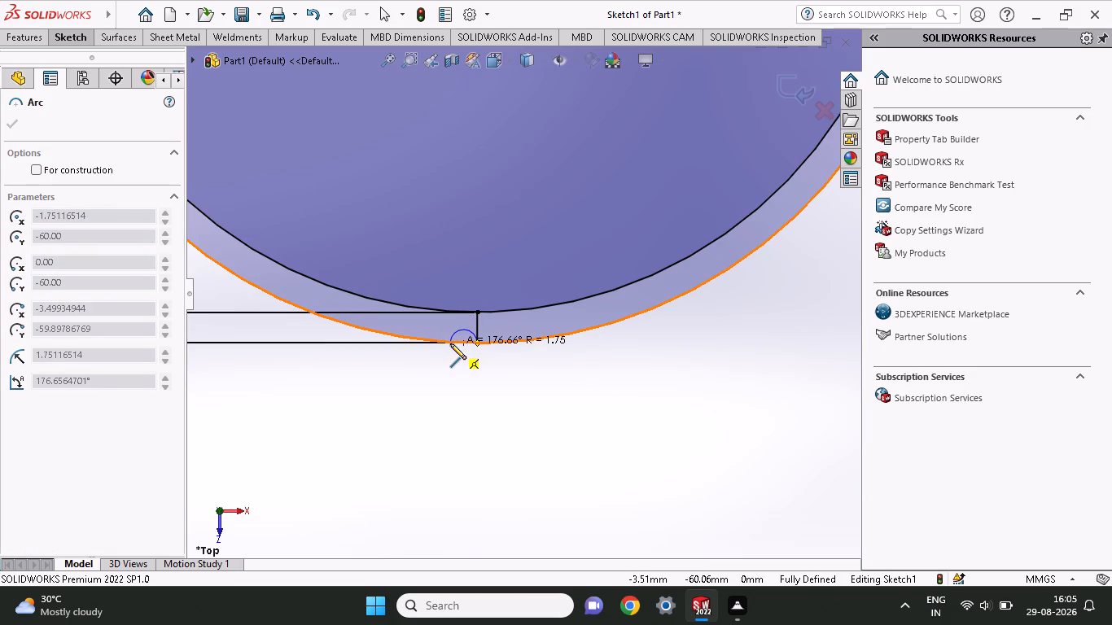
{"action": "right_click", "coordinate": [539, 387]}
{"action": "left_click", "coordinate": [556, 400]}
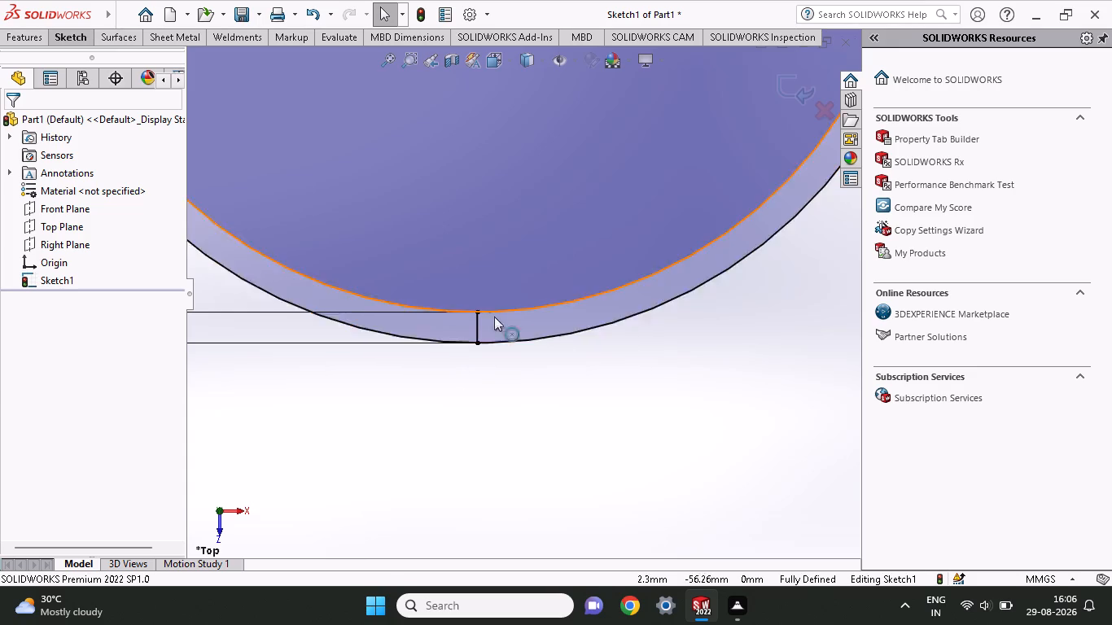
Draw a short line about 0.98 mm long from the vertical line's lower endpoint to a point on the outer circle.
{"action": "scroll", "coordinate": [506, 334], "scroll_direction": "up", "scroll_amount": 5, "text": "ctrl"}
{"action": "scroll", "coordinate": [506, 336], "scroll_direction": "down", "scroll_amount": 7, "text": "ctrl"}
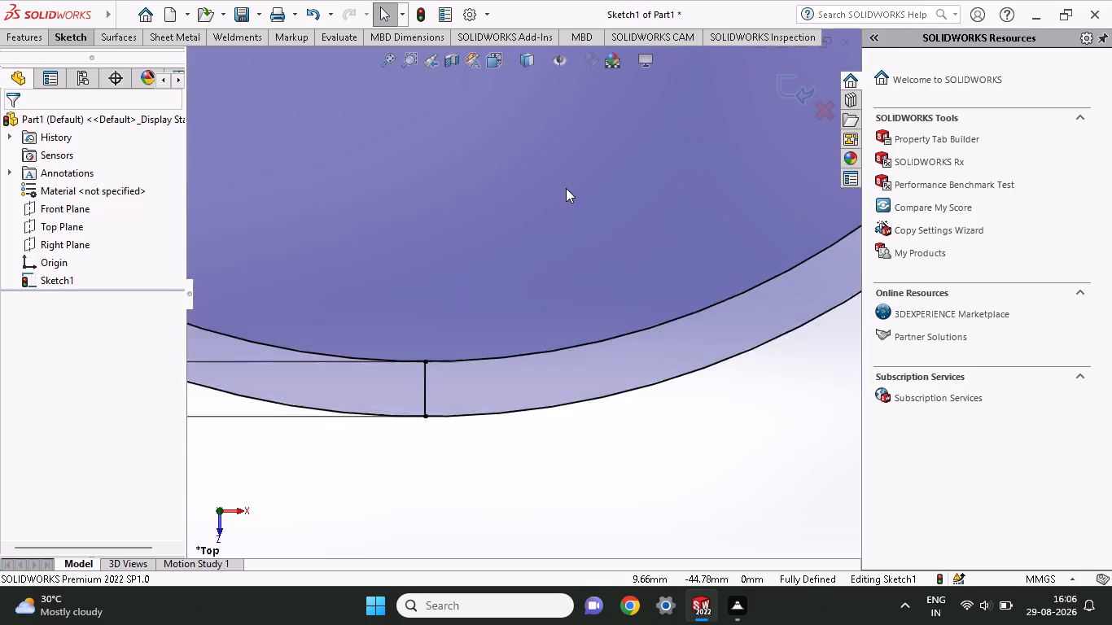
{"action": "scroll", "coordinate": [566, 188], "scroll_direction": "down", "scroll_amount": 2, "text": "ctrl"}
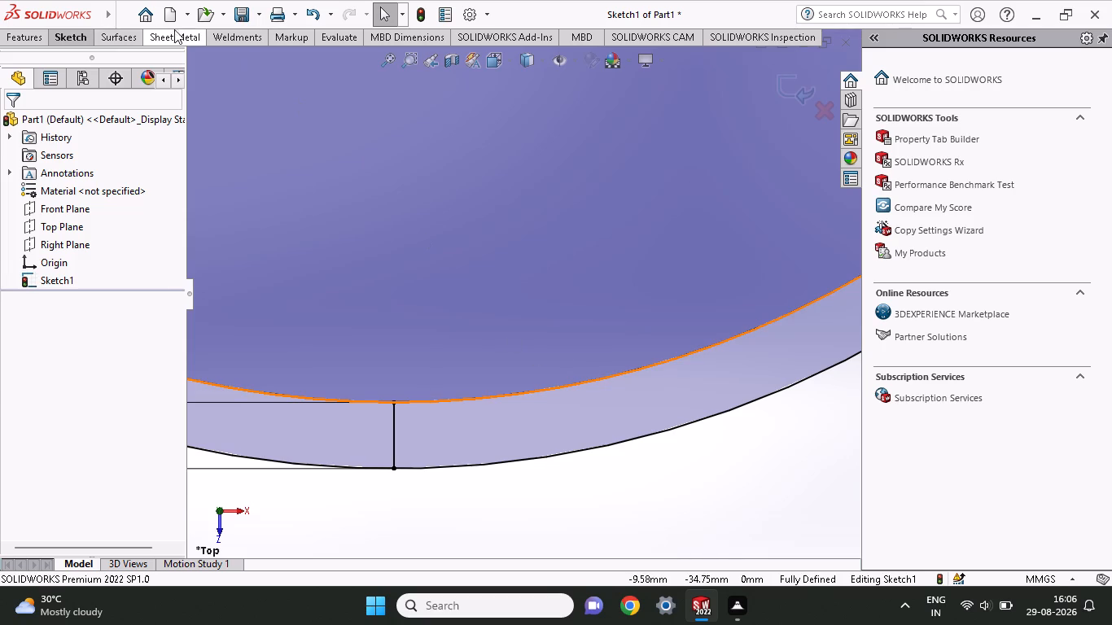
{"action": "left_click", "coordinate": [84, 35]}
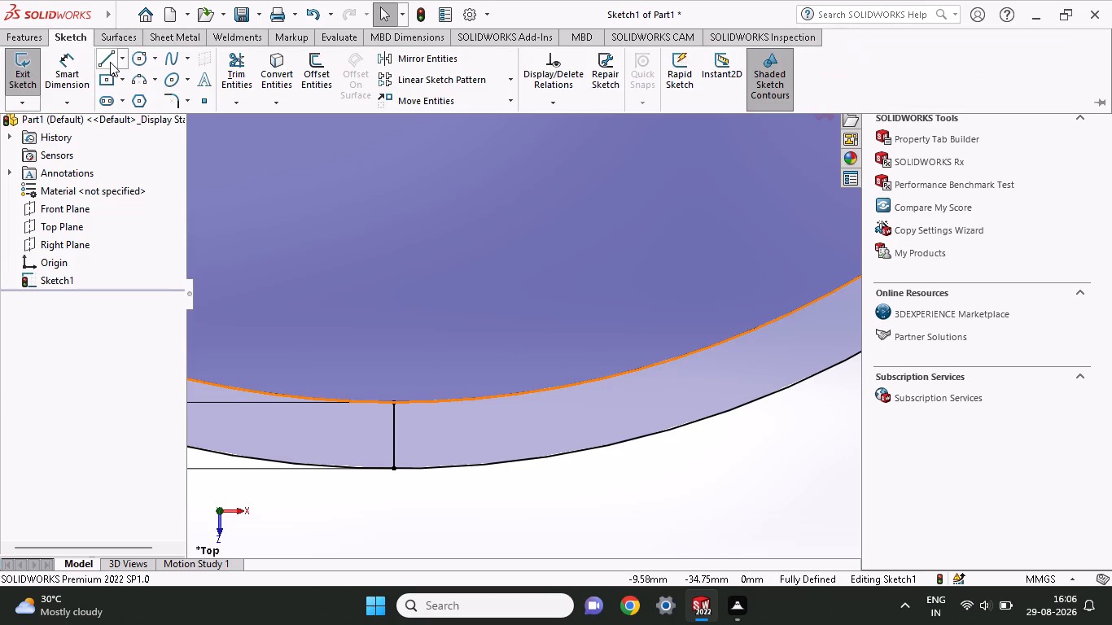
{"action": "left_click", "coordinate": [110, 62]}
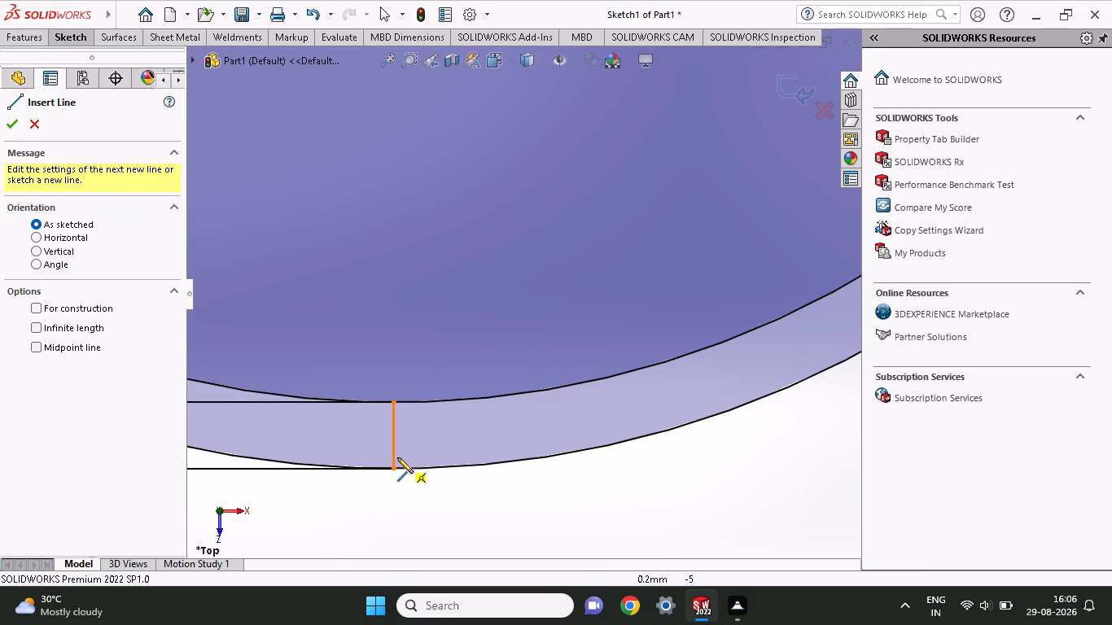
{"action": "left_click", "coordinate": [393, 469]}
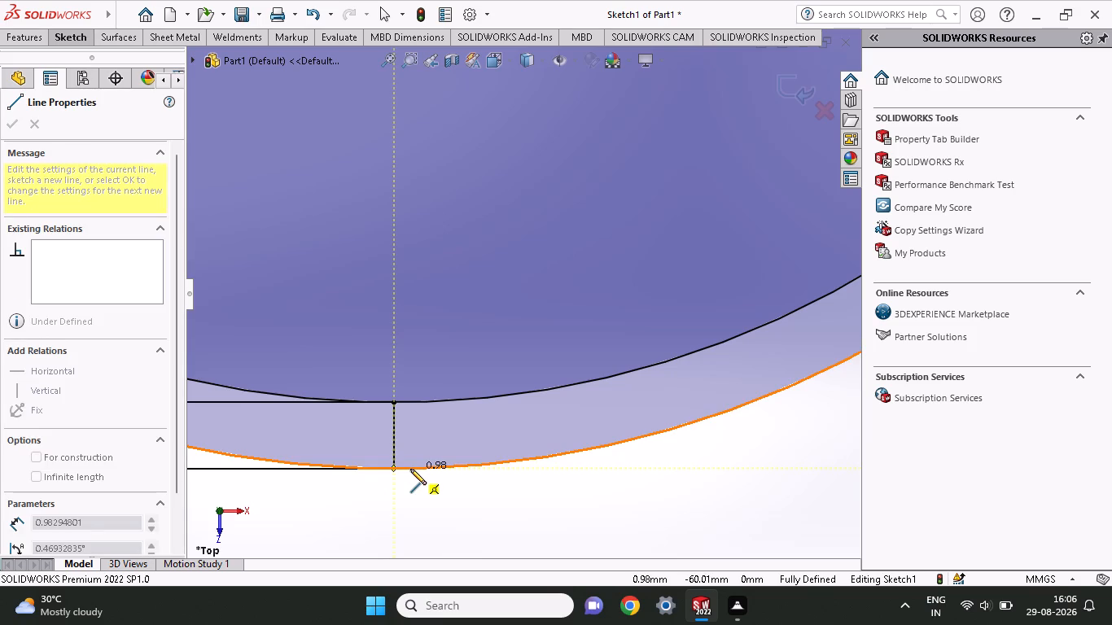
{"action": "left_click", "coordinate": [410, 469]}
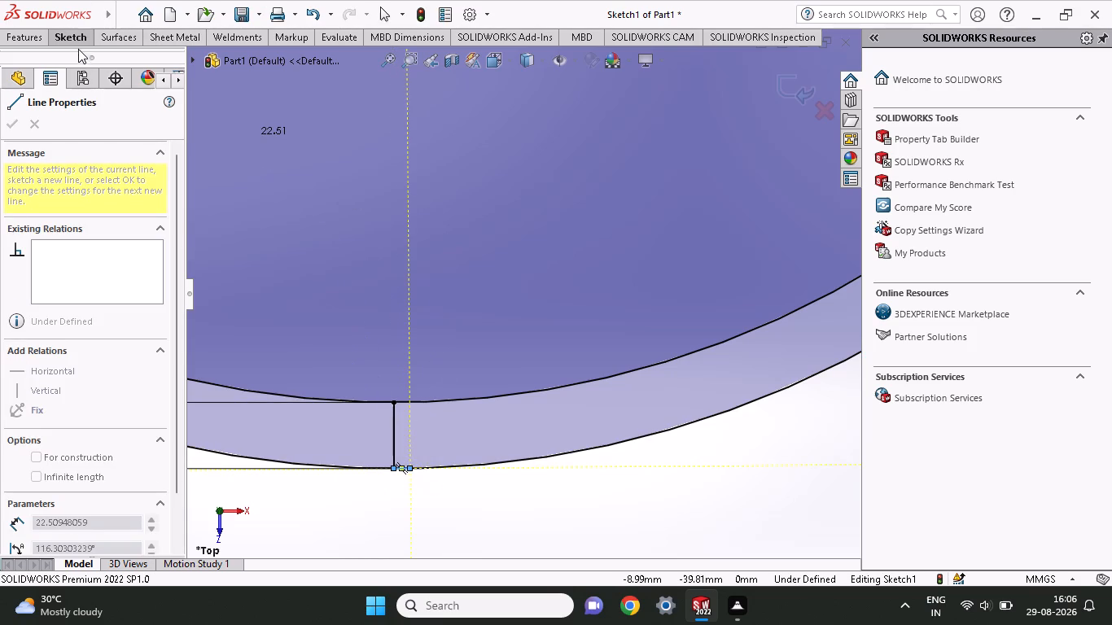
Dimension the short line's length along the outer circle and set it to 1 mm.
{"action": "left_click", "coordinate": [77, 46]}
{"action": "left_click", "coordinate": [72, 83]}
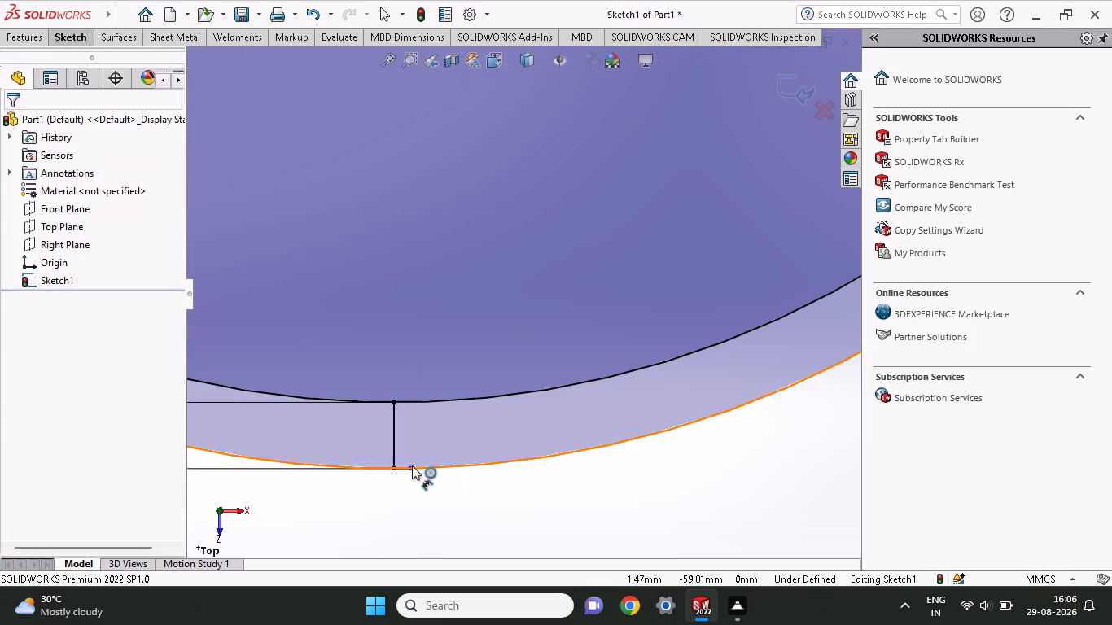
{"action": "left_click", "coordinate": [405, 470]}
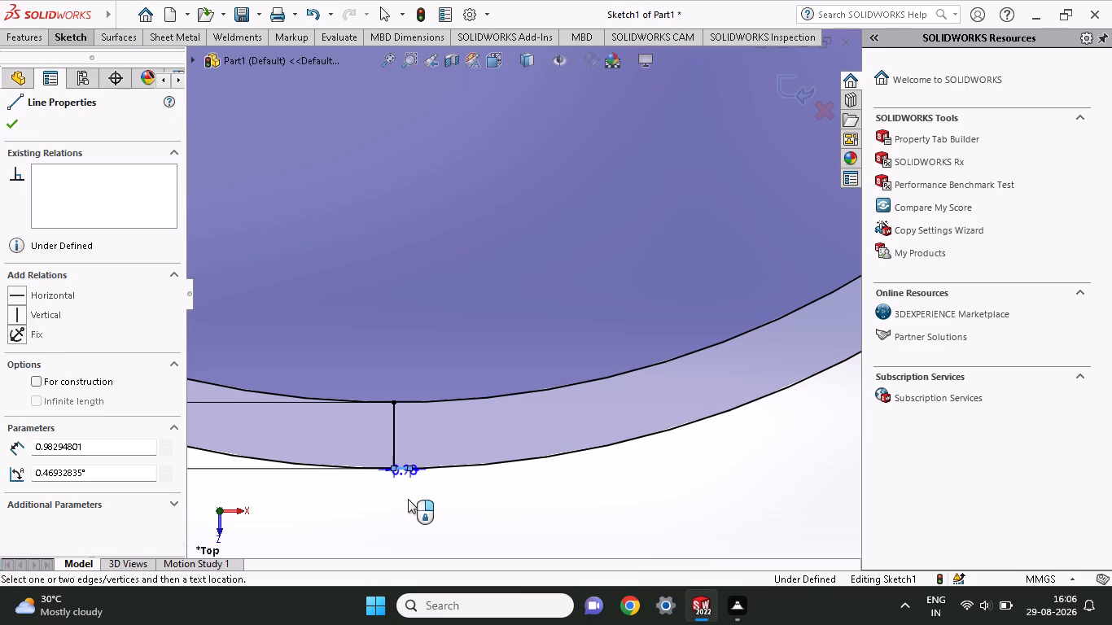
{"action": "left_click", "coordinate": [408, 503]}
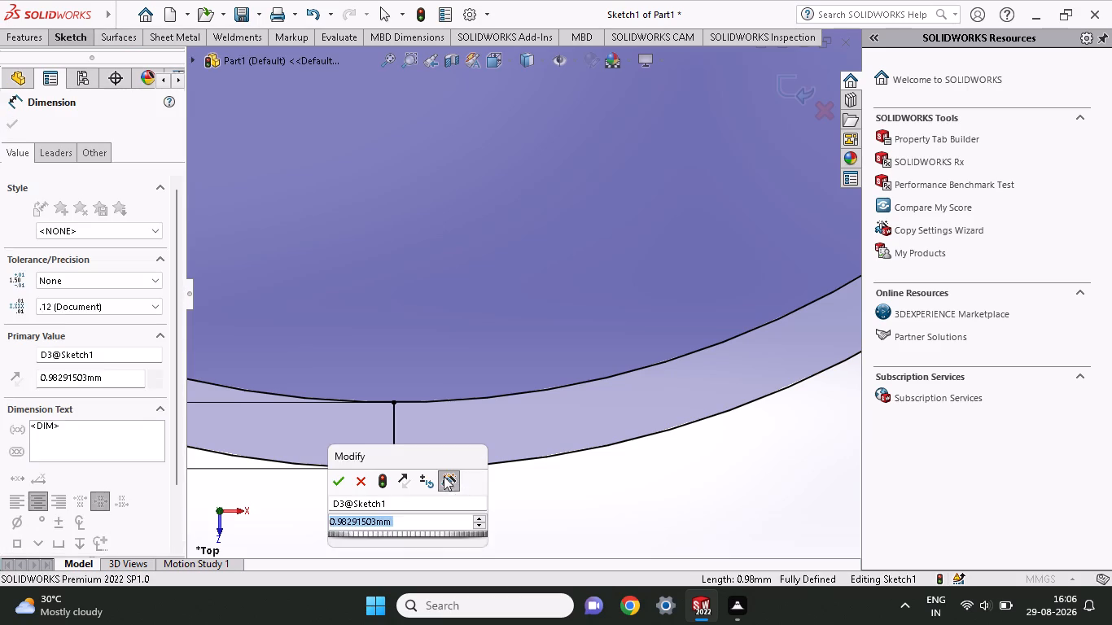
{"action": "key", "text": "1"}
{"action": "key", "text": "Return"}
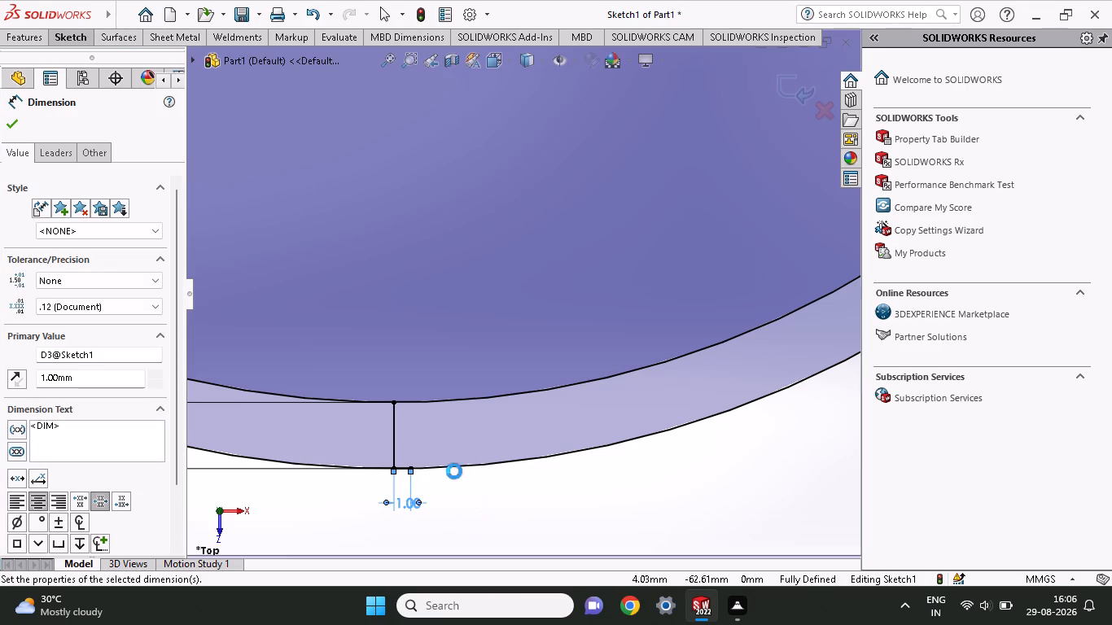
Draw a slanted line from the free end of the 1 mm line towards the inner circle.
{"action": "left_click", "coordinate": [63, 39]}
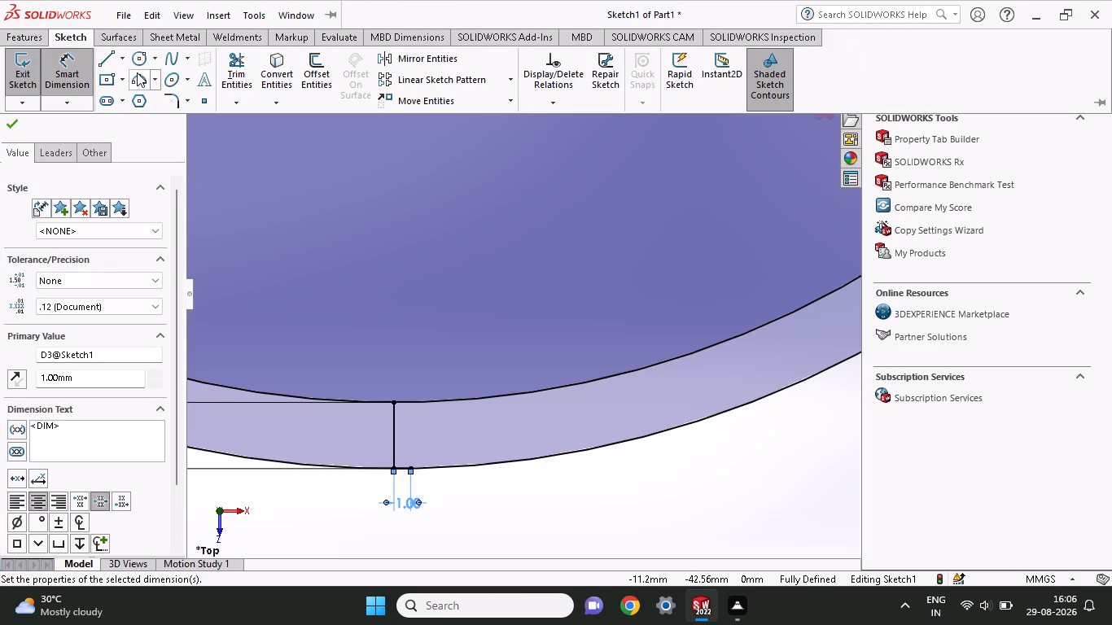
{"action": "left_click", "coordinate": [106, 67]}
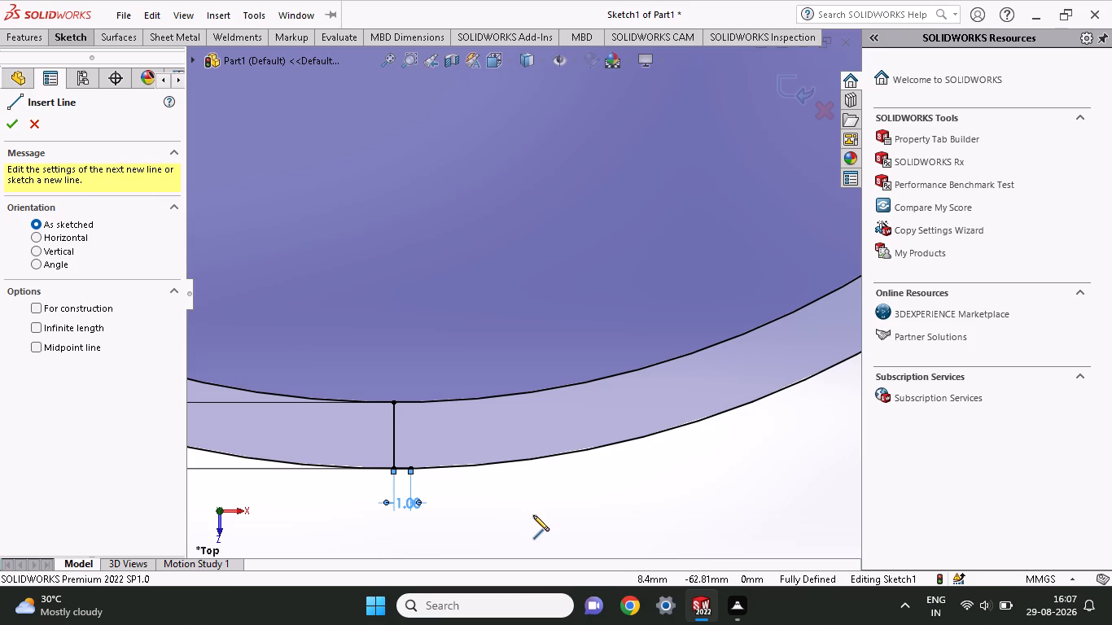
{"action": "left_click", "coordinate": [409, 468]}
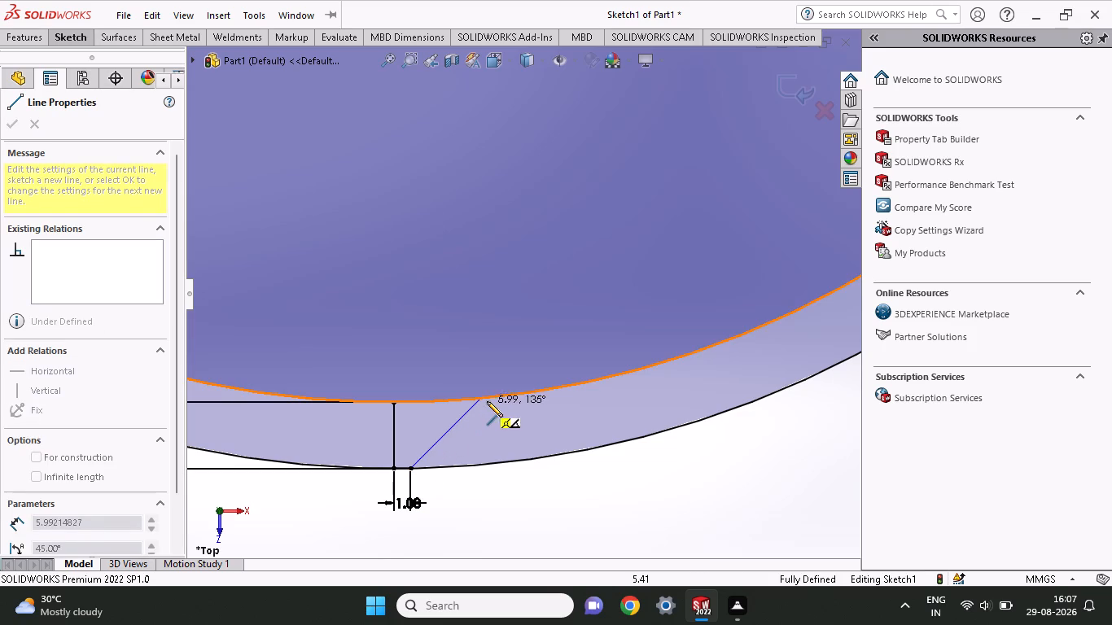
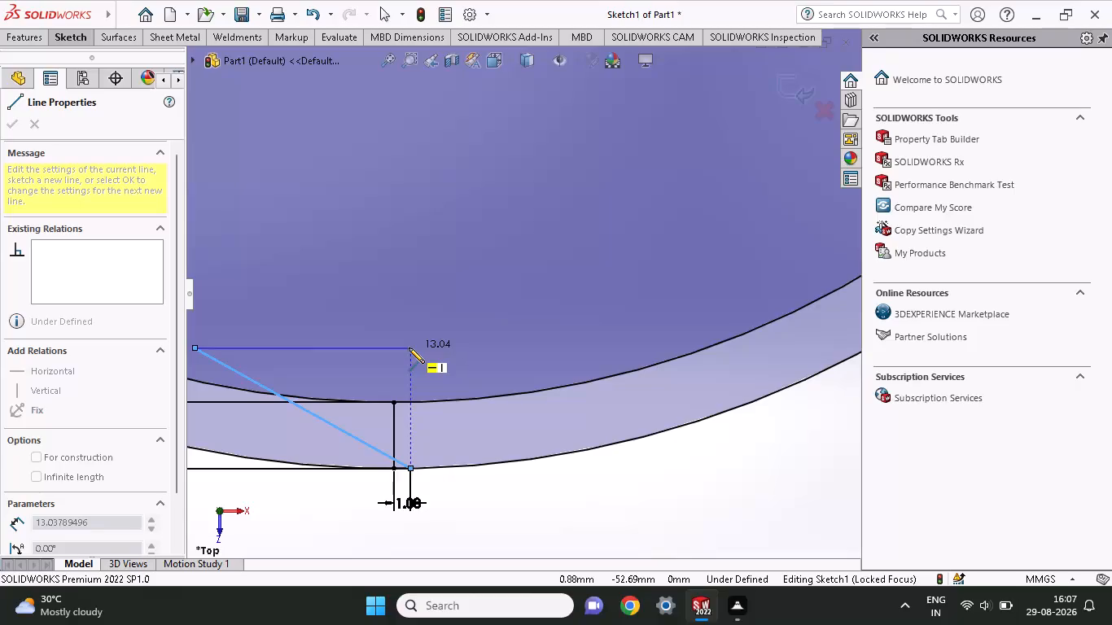
End the line chain and undo the last slanted line that crosses the inner circle.
{"action": "key", "text": "Escape"}
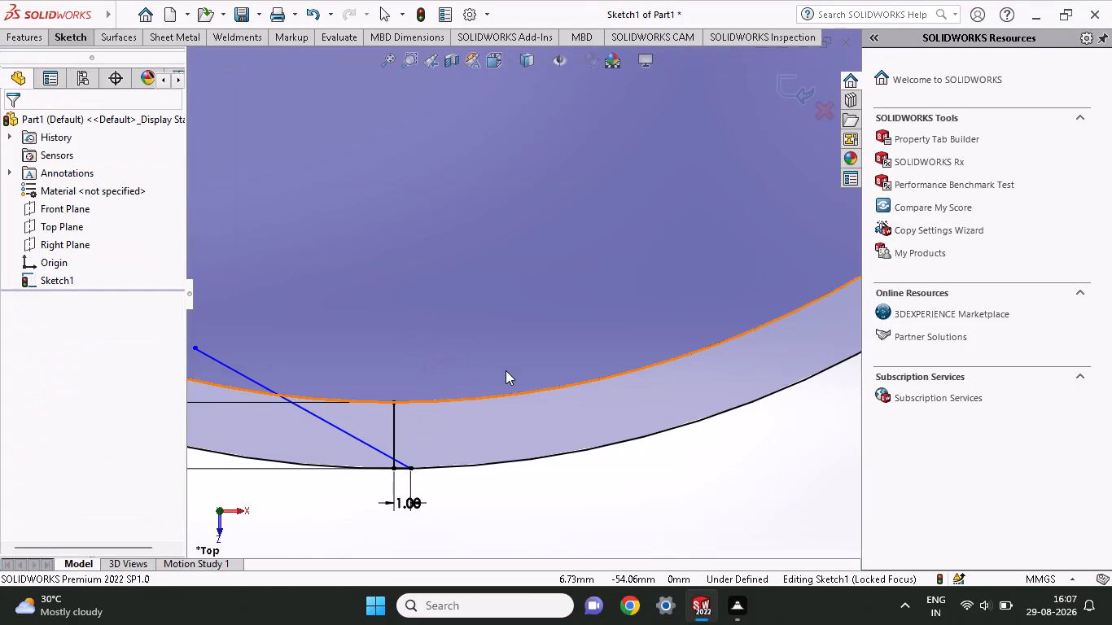
{"action": "key", "text": "ctrl+z"}
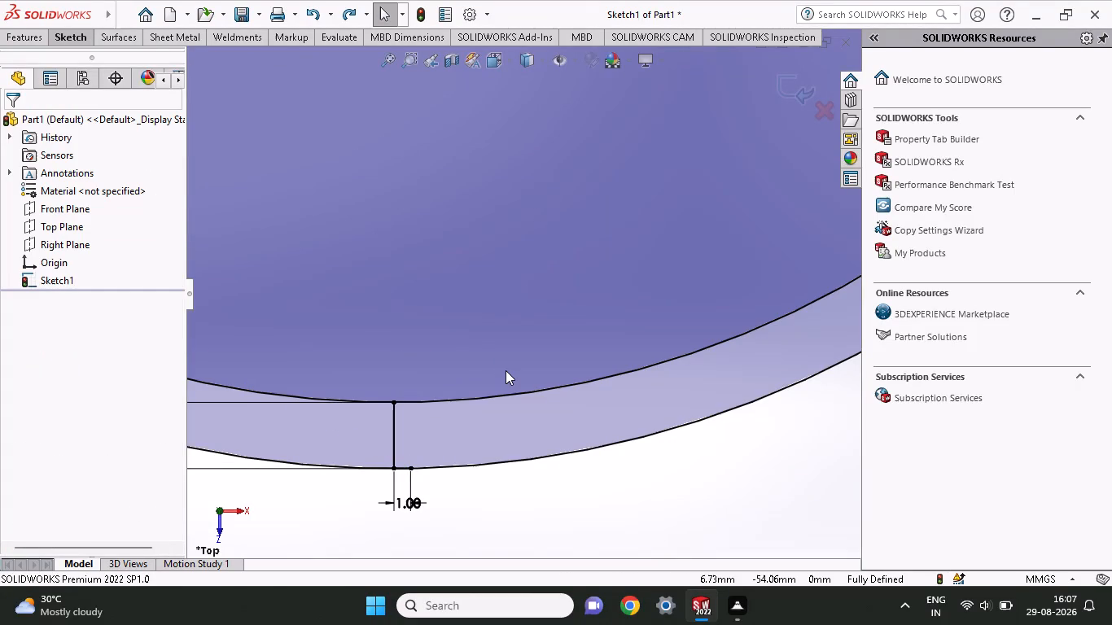
Draw a slanted line about 6.8 mm long from the free end of the 1 mm line to a point on the inner circle.
{"action": "left_click", "coordinate": [74, 34]}
{"action": "left_click", "coordinate": [113, 55]}
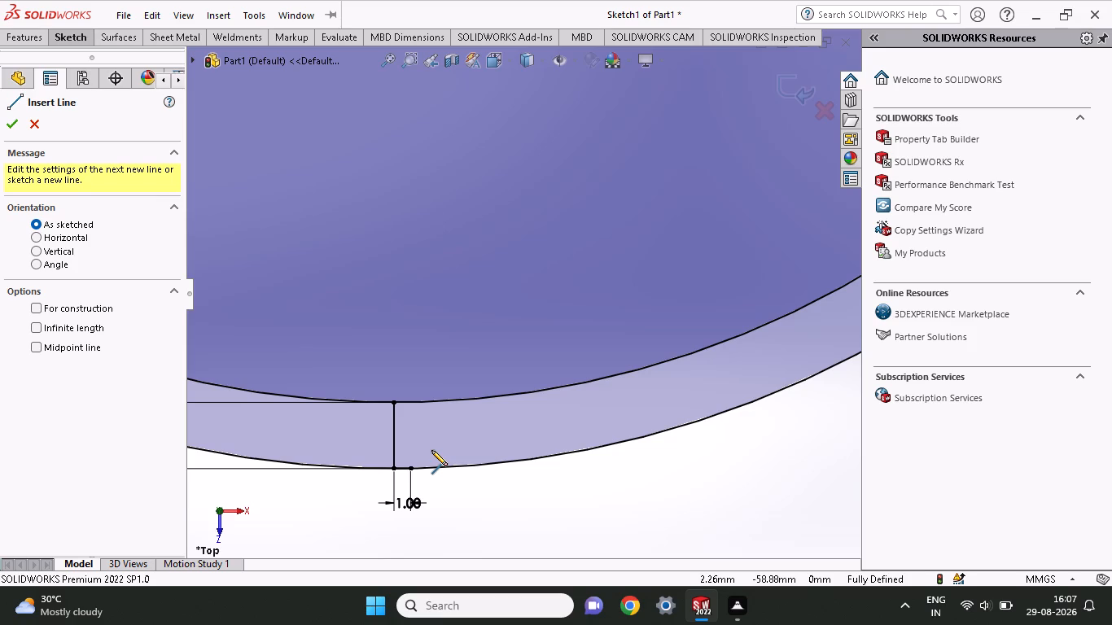
{"action": "left_click", "coordinate": [411, 468]}
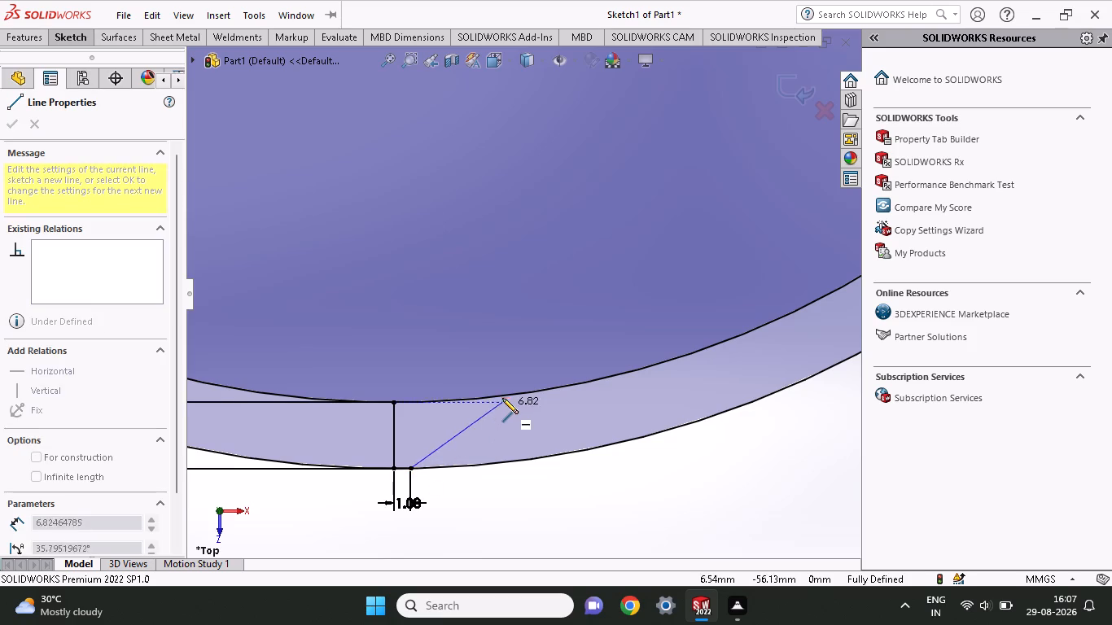
{"action": "left_click", "coordinate": [500, 396]}
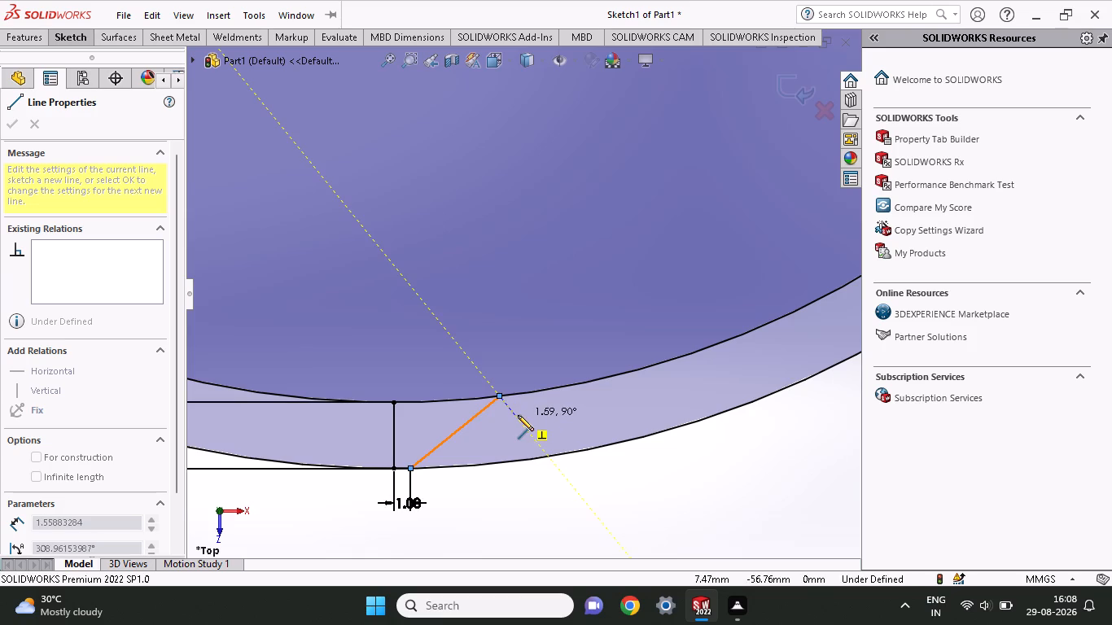
{"action": "right_click", "coordinate": [518, 415]}
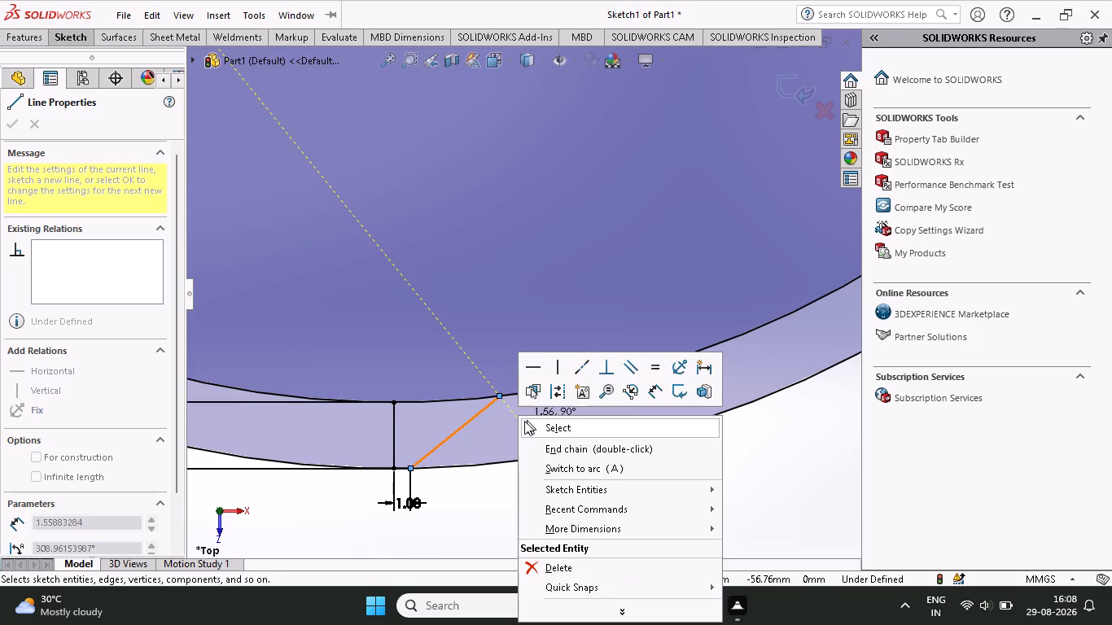
{"action": "left_click", "coordinate": [524, 423]}
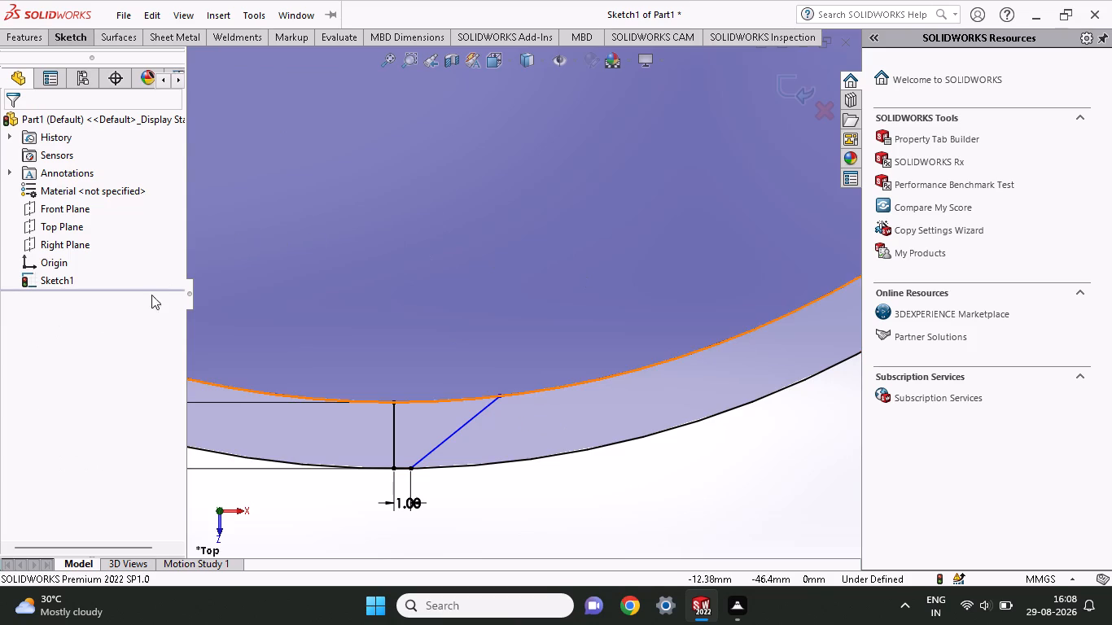
Start the Line tool to continue the profile from the slanted line's end on the inner circle.
{"action": "left_click", "coordinate": [80, 44]}
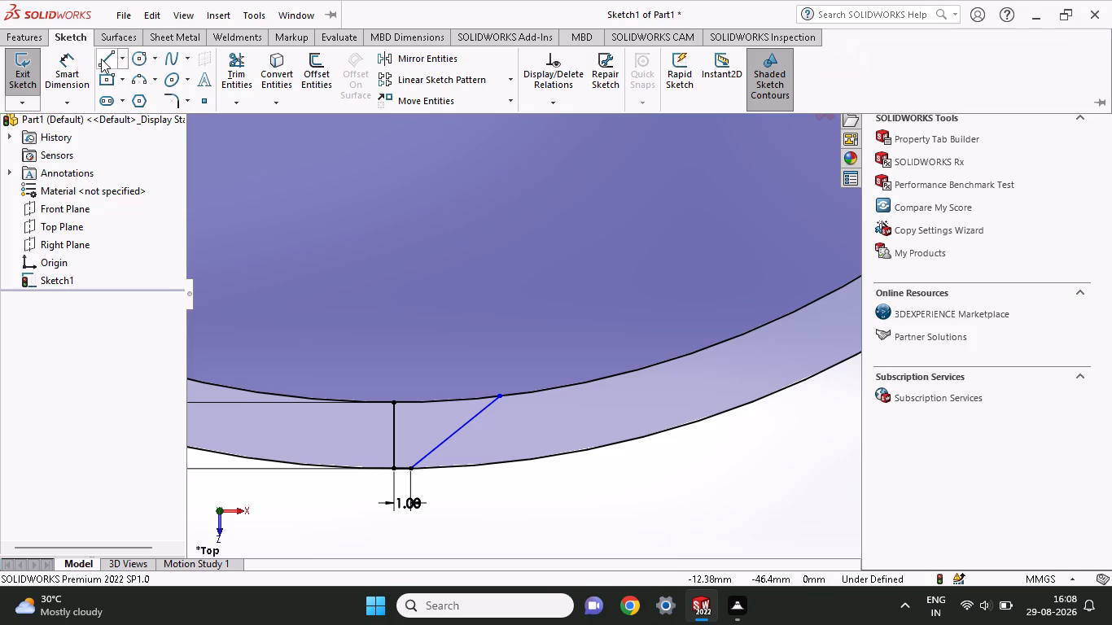
{"action": "left_click", "coordinate": [102, 58]}
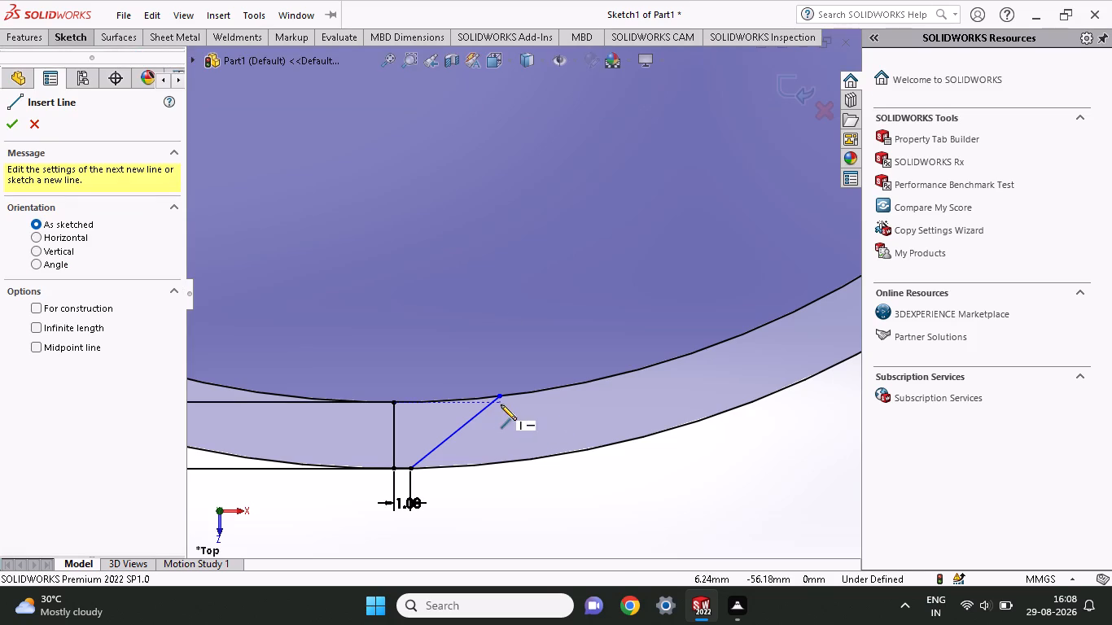
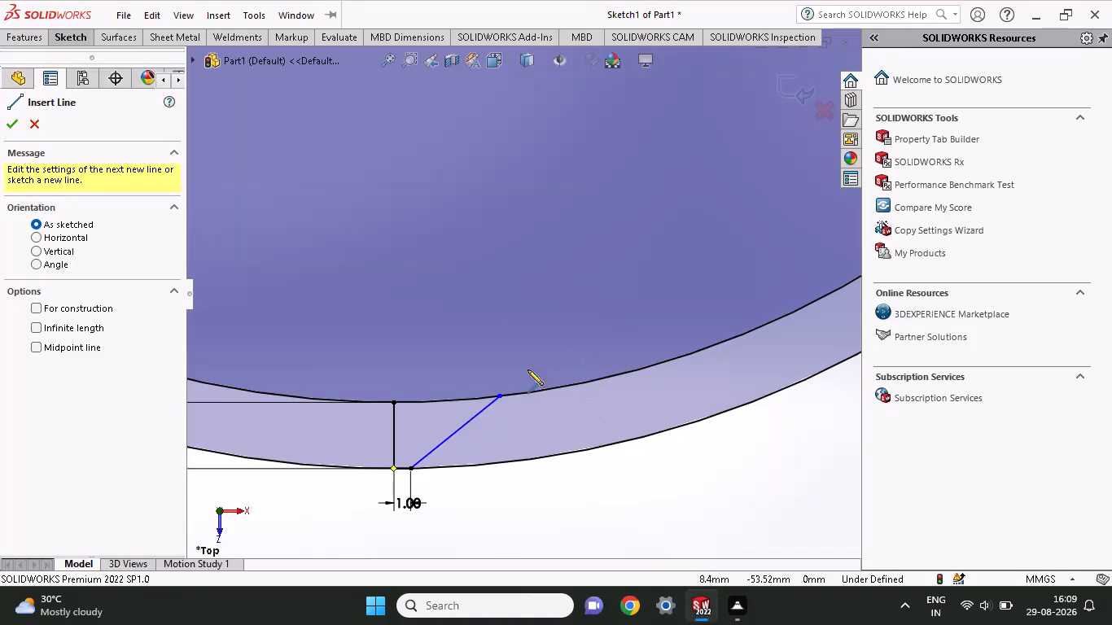
Draw a vertical line about 4.02 mm long from the slanted line's end on the inner circle to the outer circle.
{"action": "left_click", "coordinate": [497, 397]}
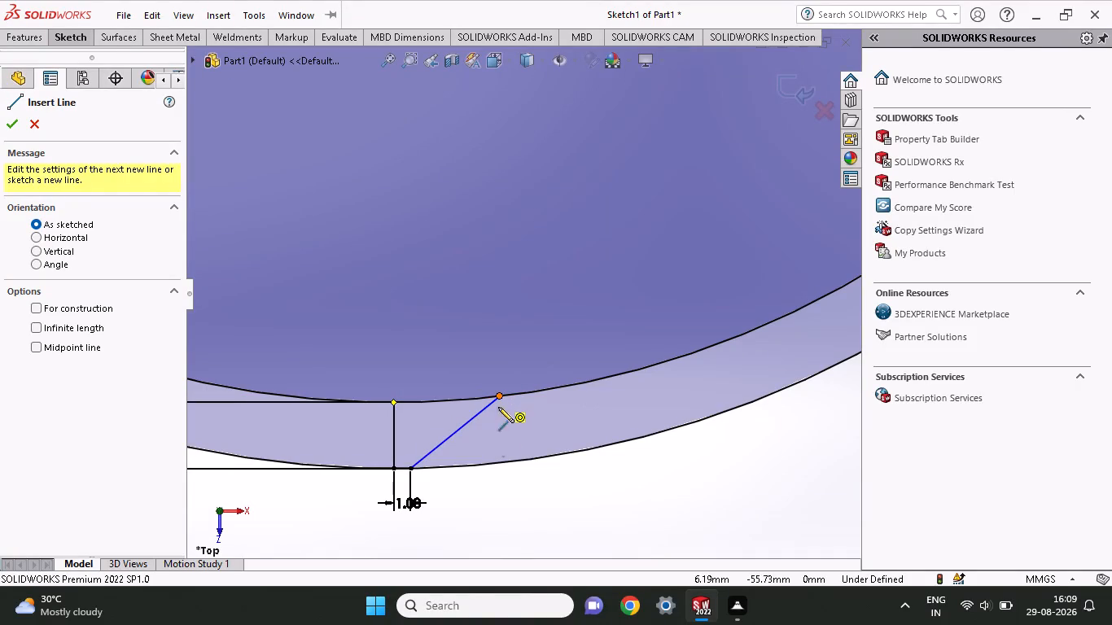
{"action": "left_click", "coordinate": [501, 465]}
{"action": "right_click", "coordinate": [523, 481]}
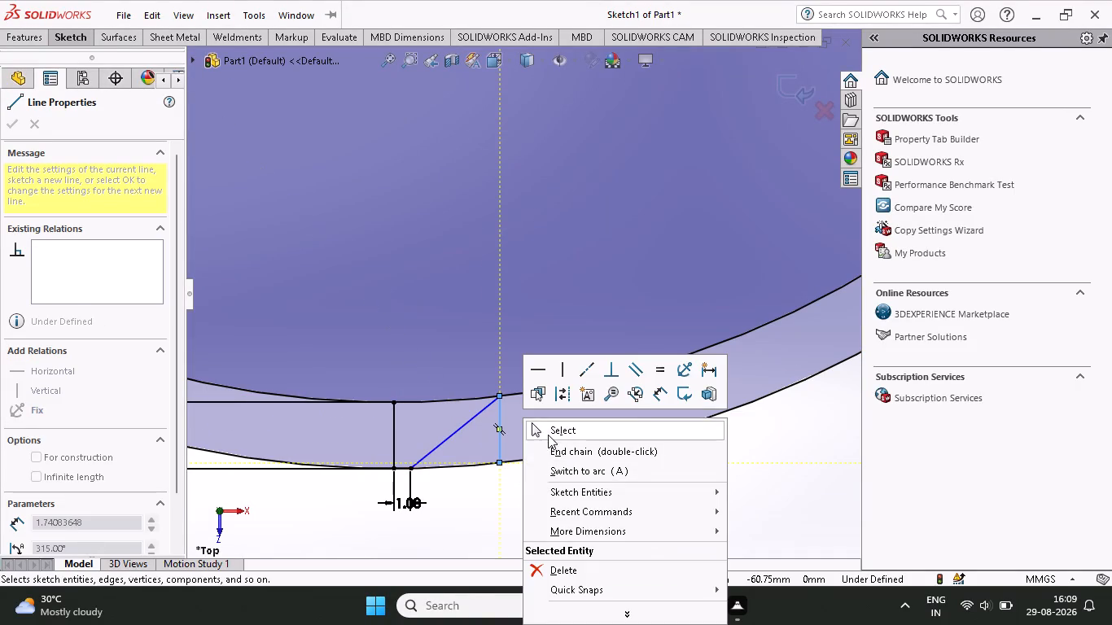
{"action": "left_click", "coordinate": [548, 428]}
Dimension the angle between the new vertical line and the slanted line, placing it below the outer circle.
{"action": "left_click", "coordinate": [74, 43]}
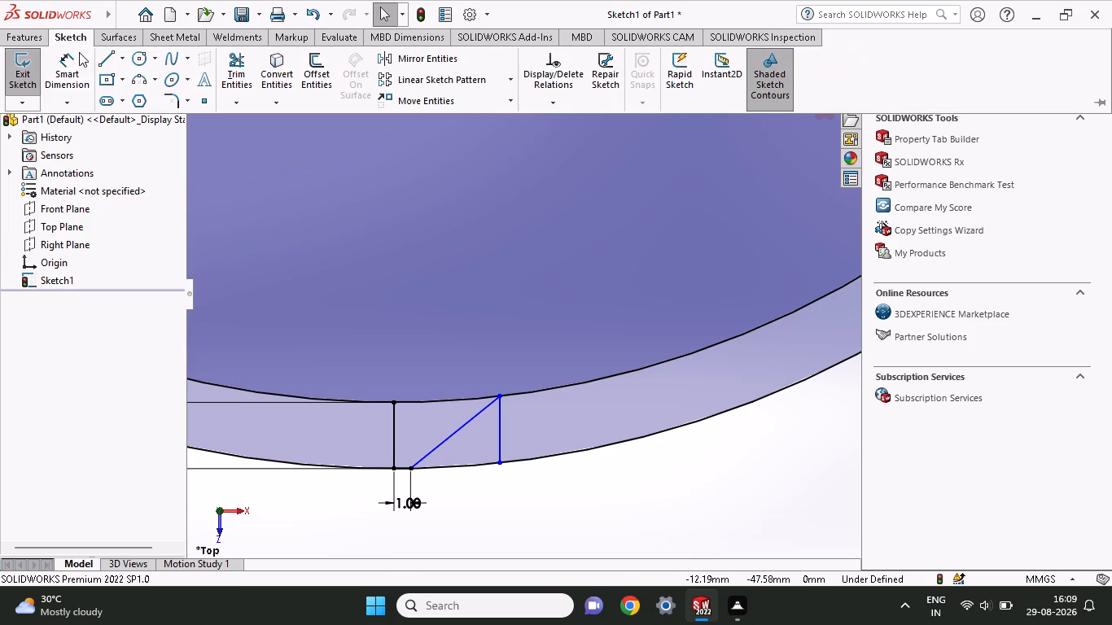
{"action": "left_click", "coordinate": [83, 67]}
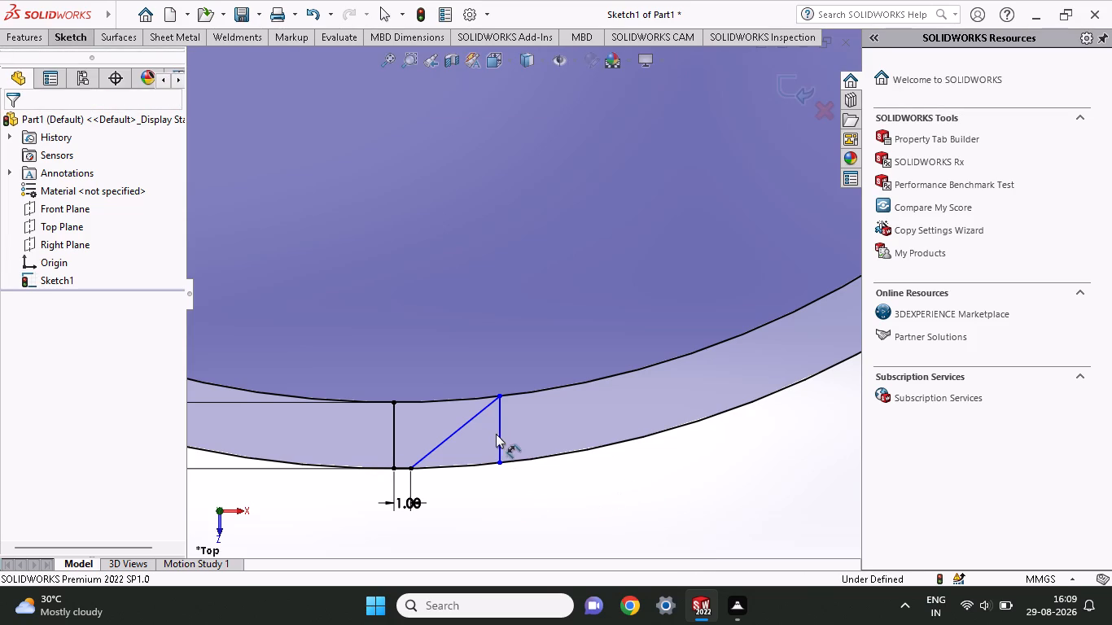
{"action": "left_click", "coordinate": [499, 443]}
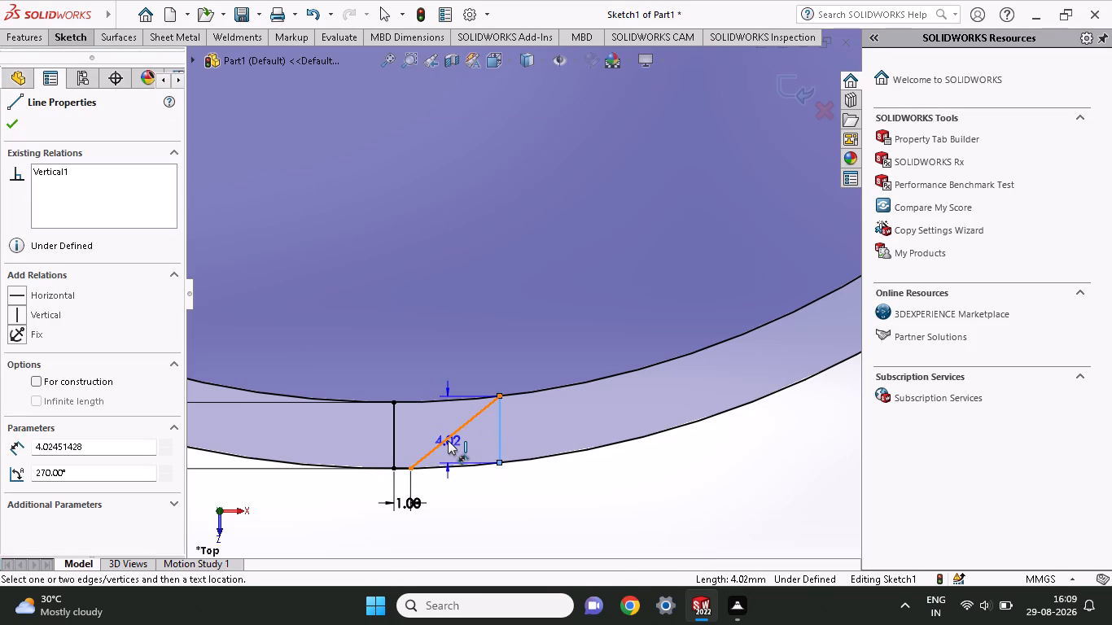
{"action": "left_click", "coordinate": [448, 440]}
{"action": "left_click", "coordinate": [467, 505]}
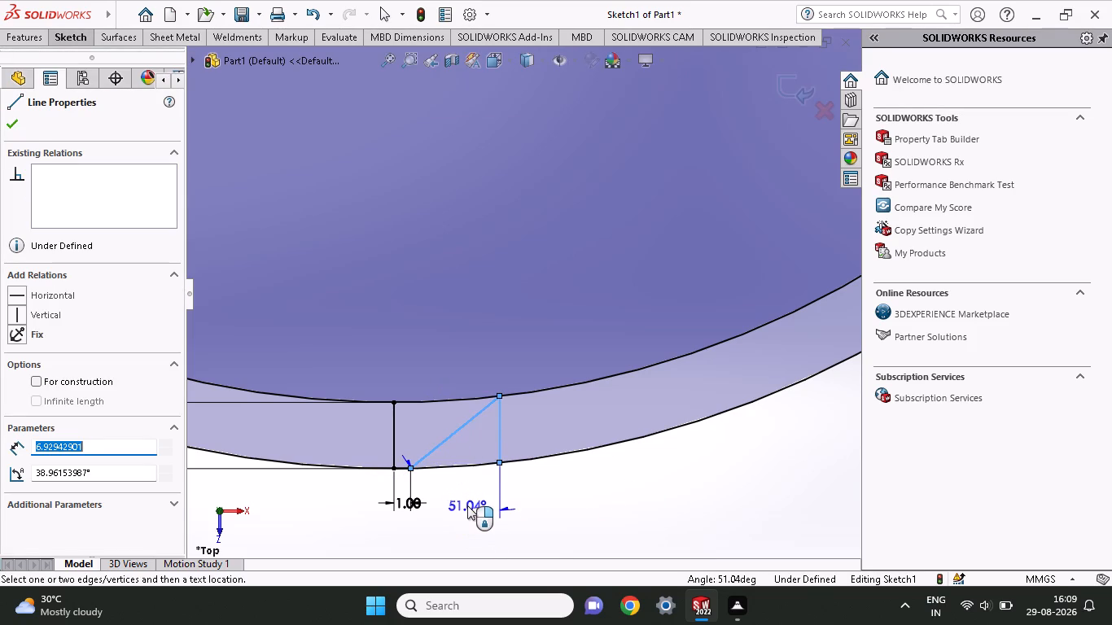
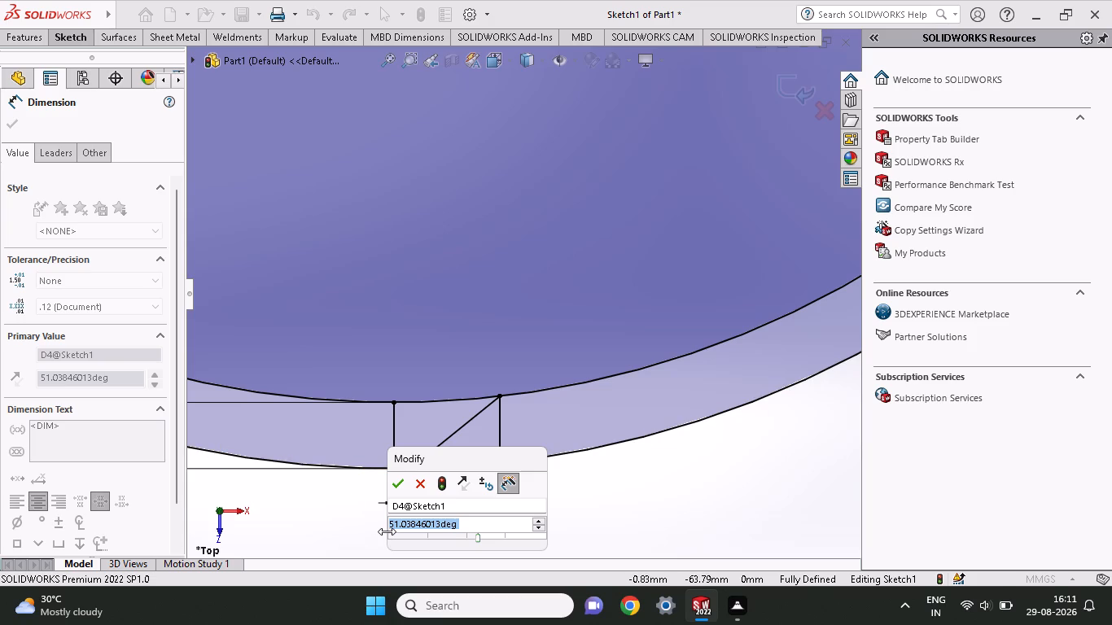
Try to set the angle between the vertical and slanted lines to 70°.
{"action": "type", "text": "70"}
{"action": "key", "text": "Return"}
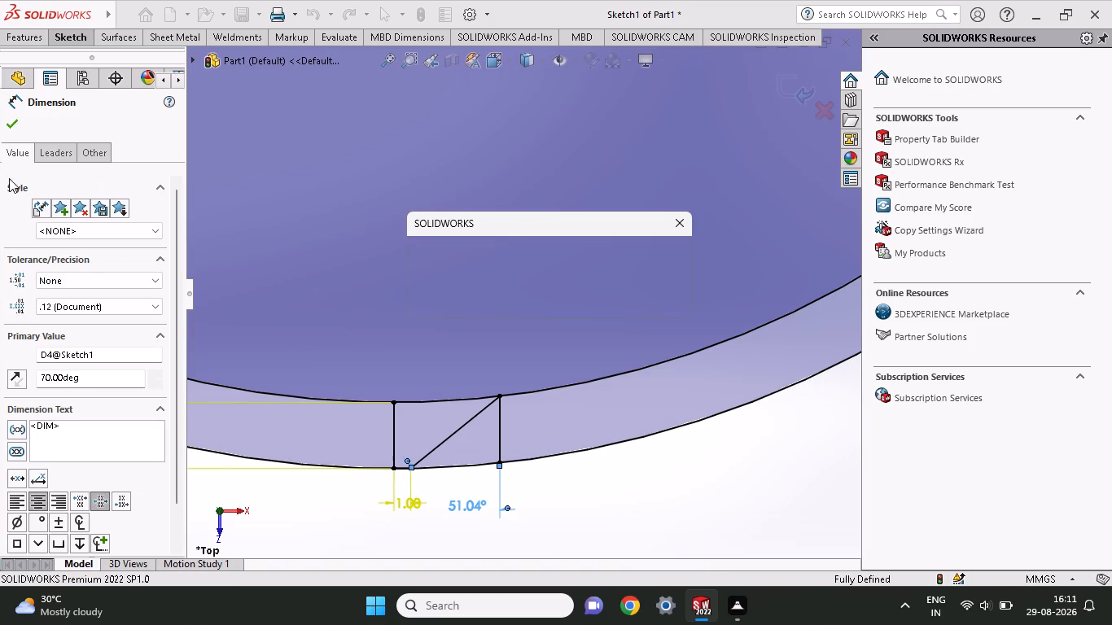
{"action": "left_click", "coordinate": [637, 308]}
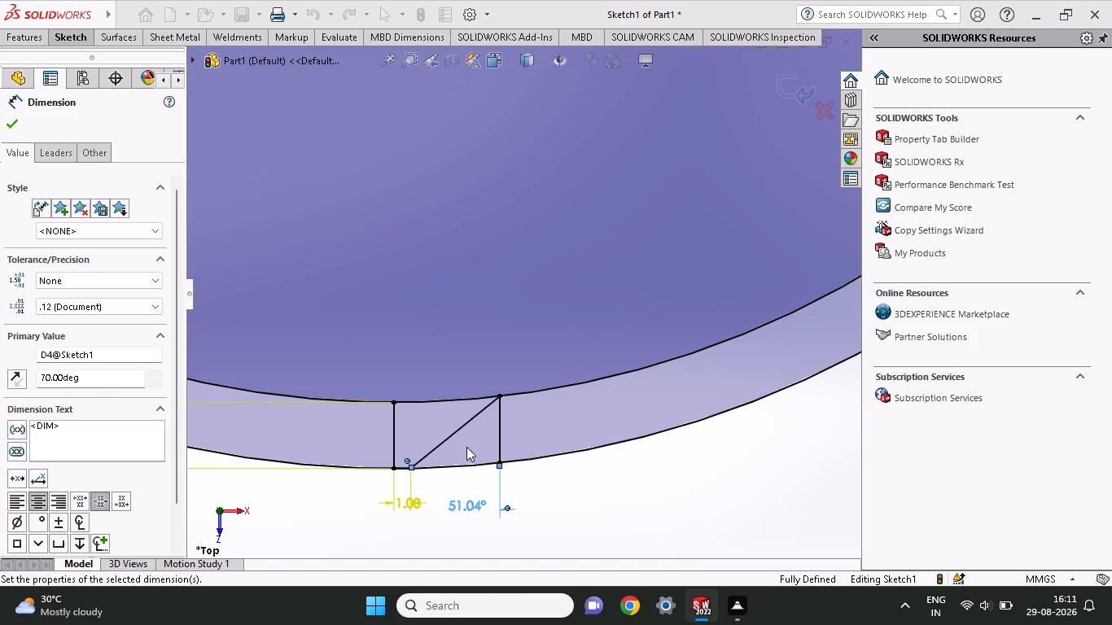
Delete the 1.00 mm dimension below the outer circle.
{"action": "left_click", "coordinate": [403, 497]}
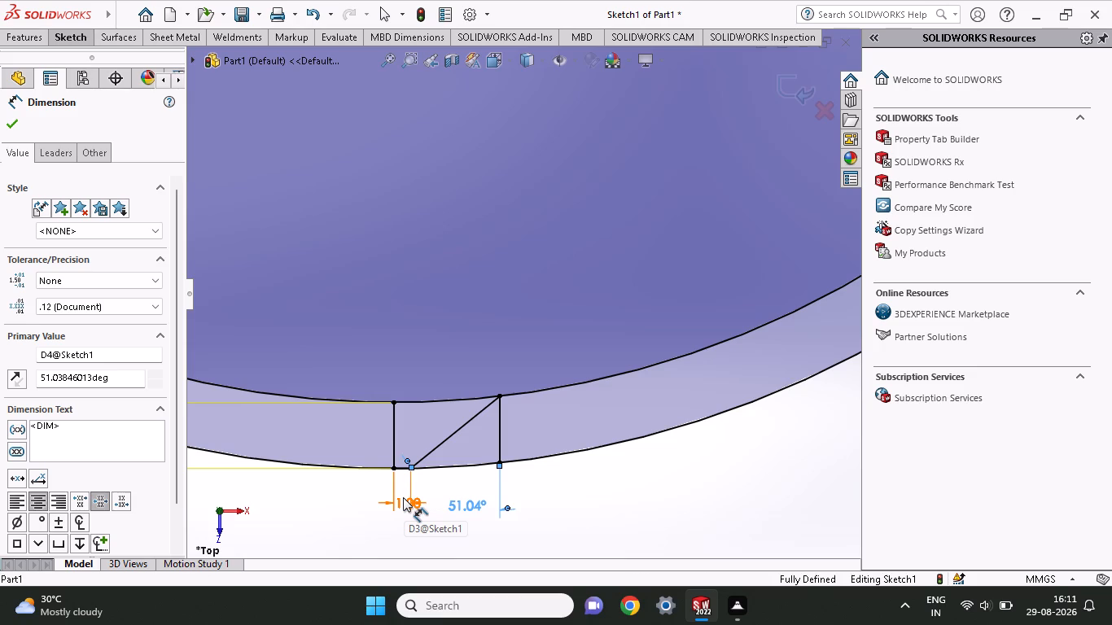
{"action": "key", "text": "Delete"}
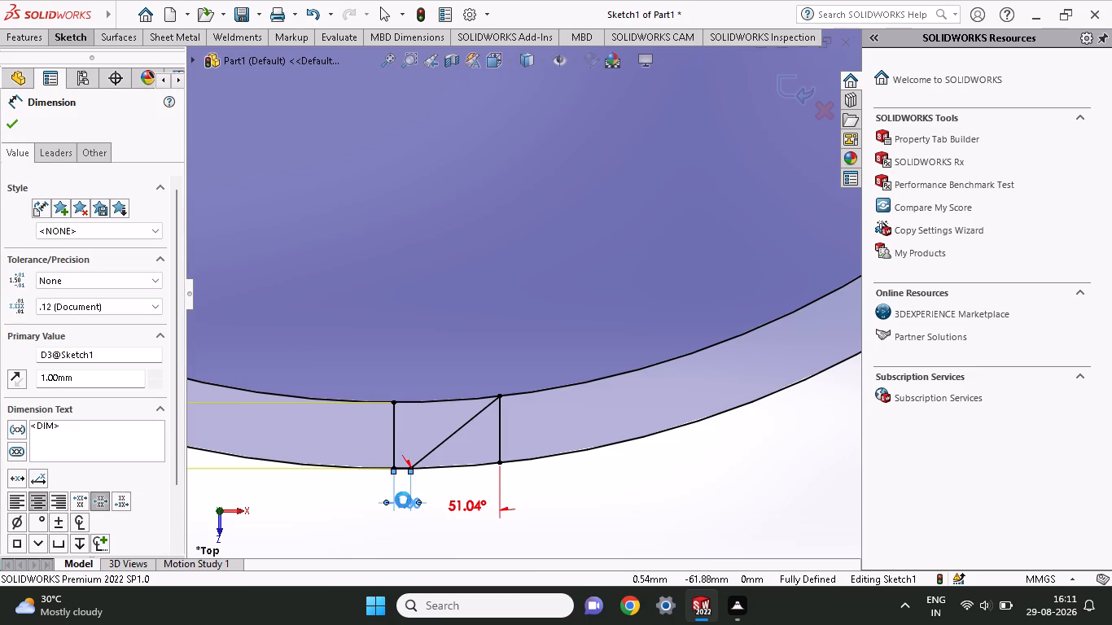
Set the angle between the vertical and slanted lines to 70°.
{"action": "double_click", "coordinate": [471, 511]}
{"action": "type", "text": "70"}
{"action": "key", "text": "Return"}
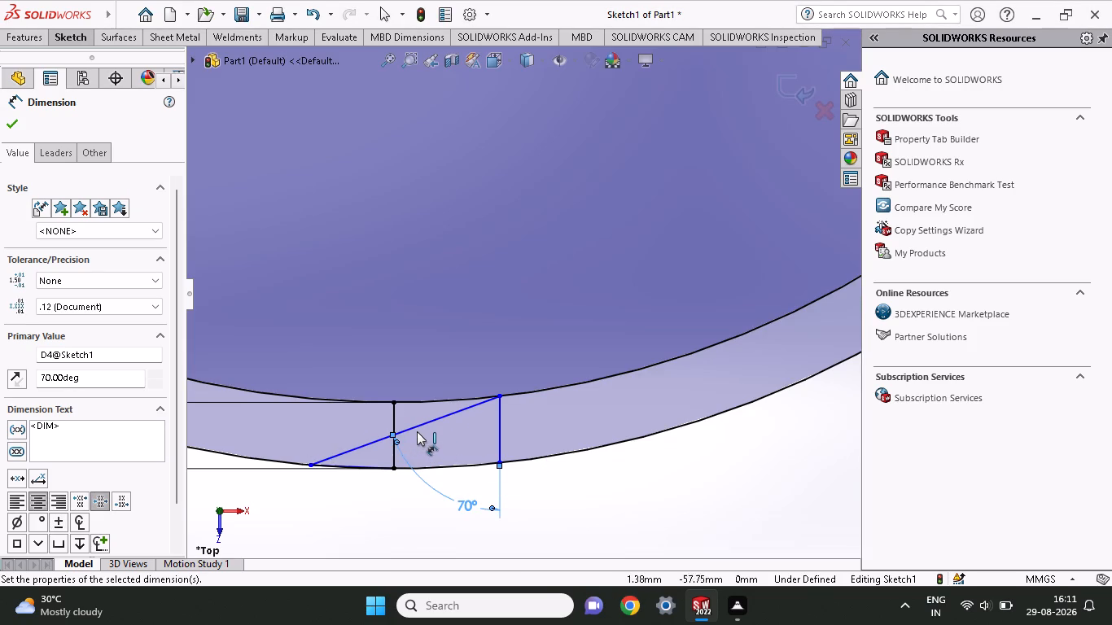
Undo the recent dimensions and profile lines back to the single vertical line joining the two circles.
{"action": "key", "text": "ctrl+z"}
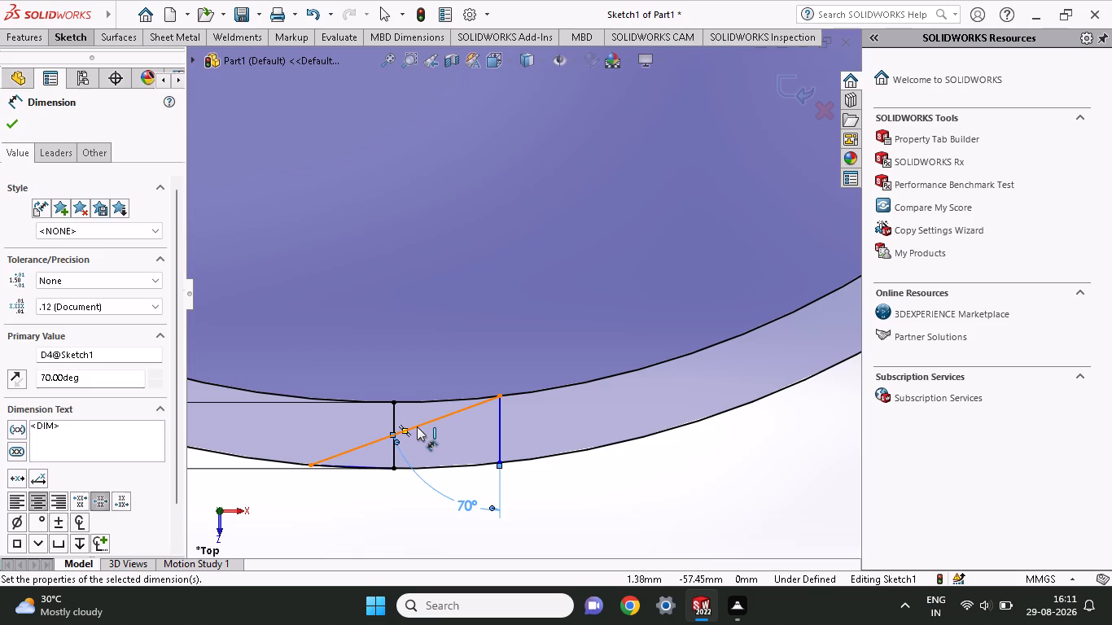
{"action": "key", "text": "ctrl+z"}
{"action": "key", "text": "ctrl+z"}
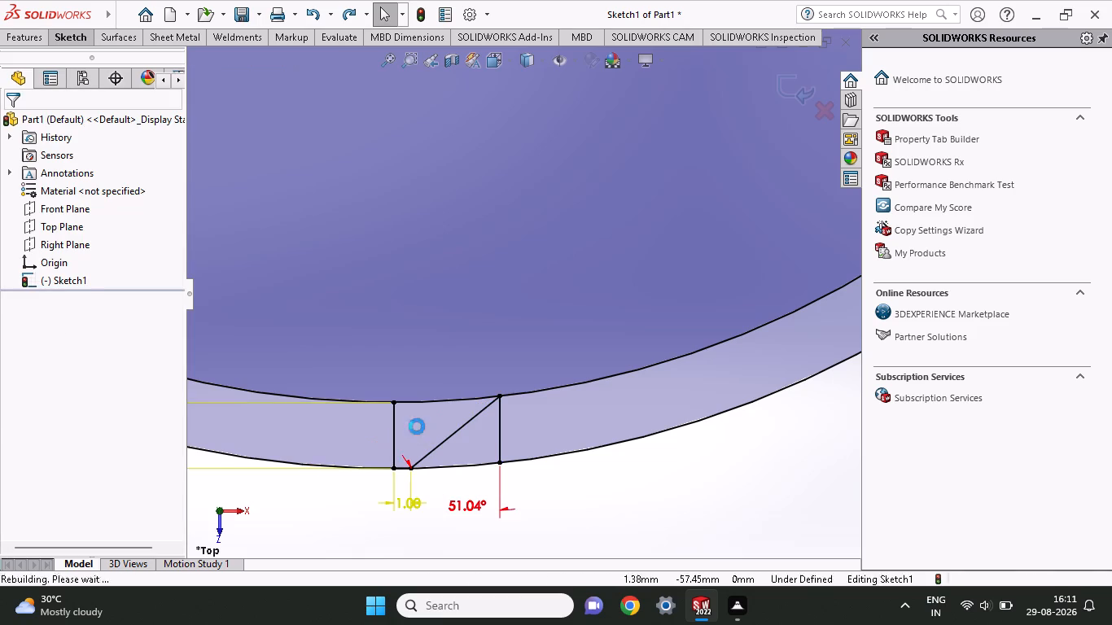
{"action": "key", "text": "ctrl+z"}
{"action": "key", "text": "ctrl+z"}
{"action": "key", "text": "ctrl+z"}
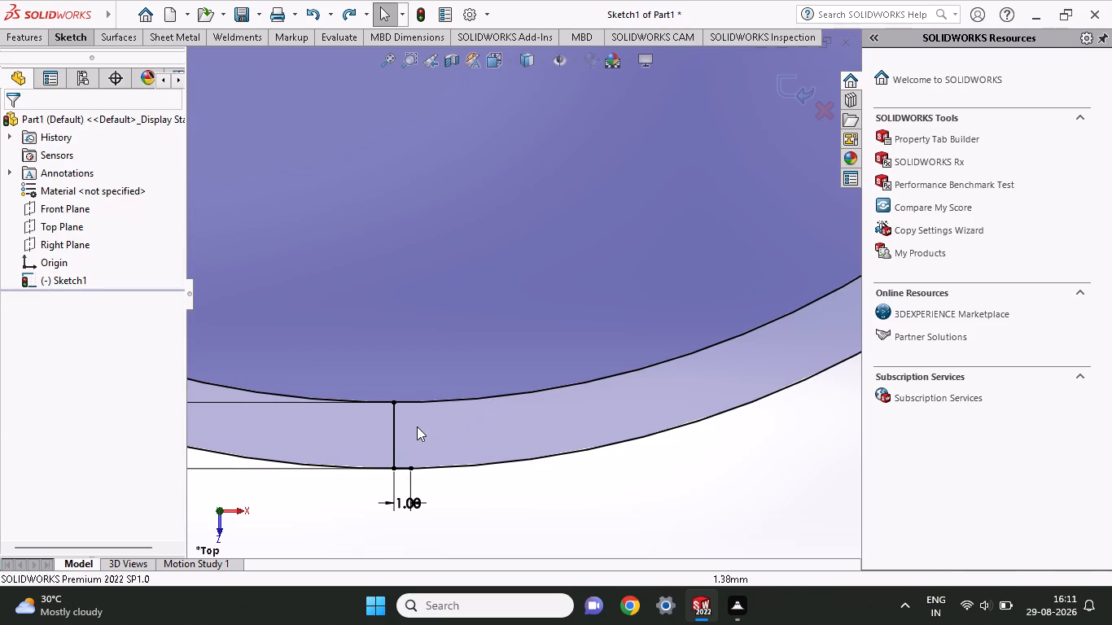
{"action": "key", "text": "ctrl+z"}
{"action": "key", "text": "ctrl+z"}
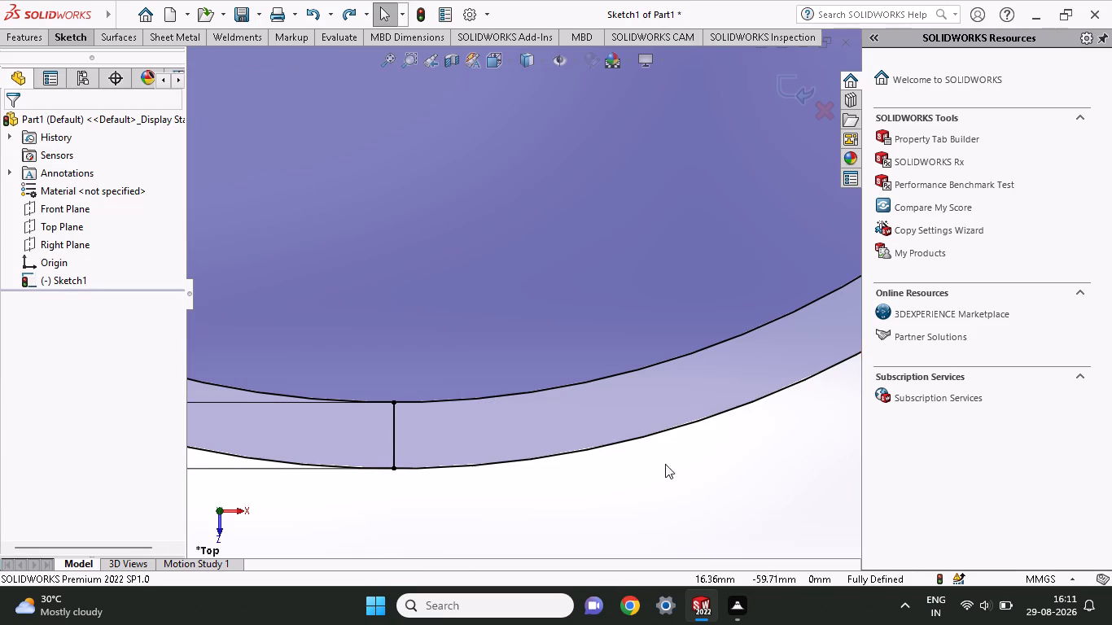
Draw connected lines from the vertical line's outer end: about 1.08 mm along the outer circle, then about 7.45 mm slanting to the inner circle.
{"action": "left_click", "coordinate": [78, 39]}
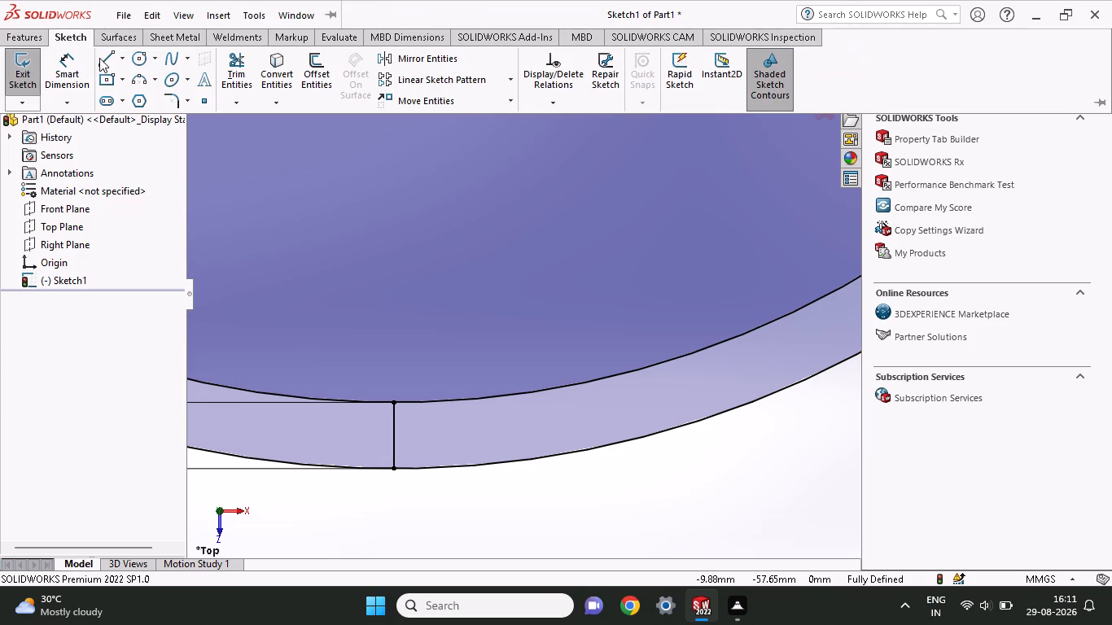
{"action": "left_click", "coordinate": [99, 58]}
{"action": "left_click", "coordinate": [393, 469]}
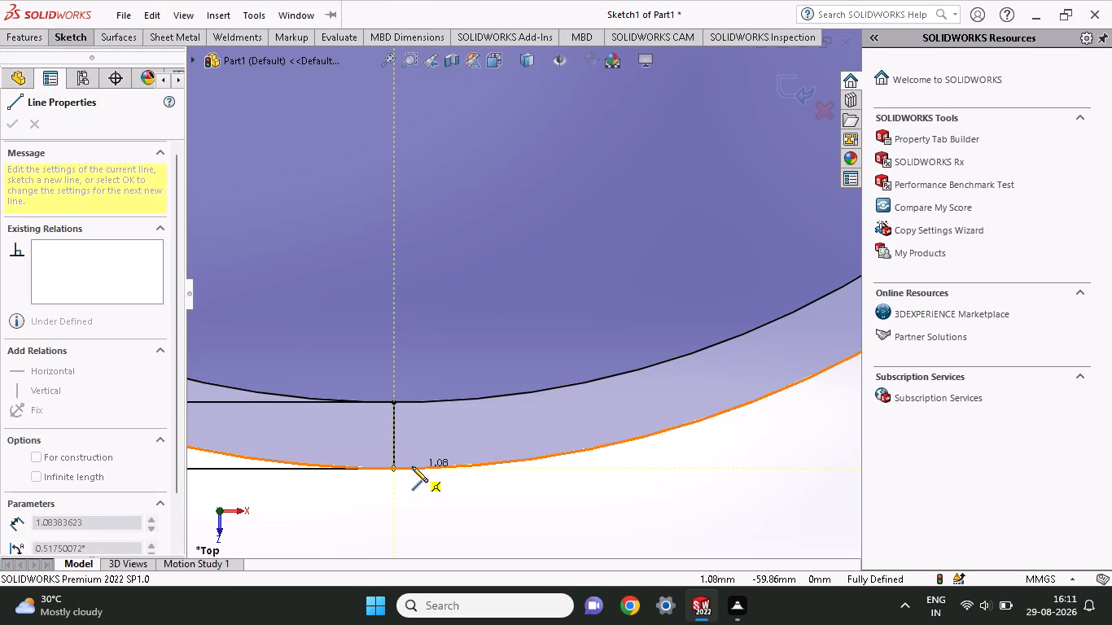
{"action": "left_click", "coordinate": [412, 470]}
{"action": "left_click", "coordinate": [511, 397]}
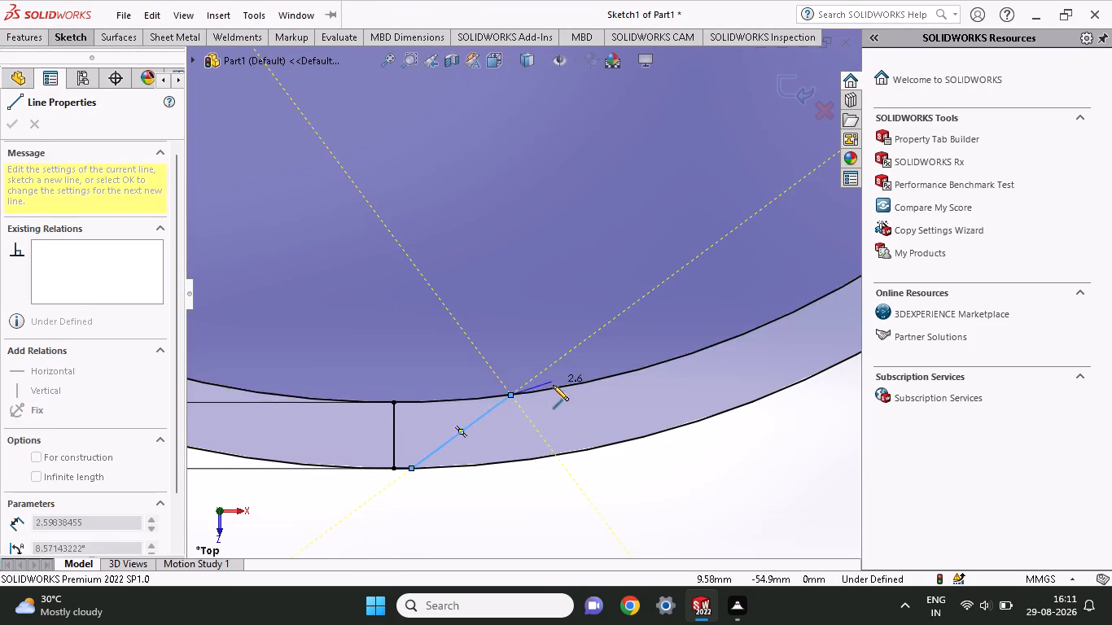
{"action": "key", "text": "Escape"}
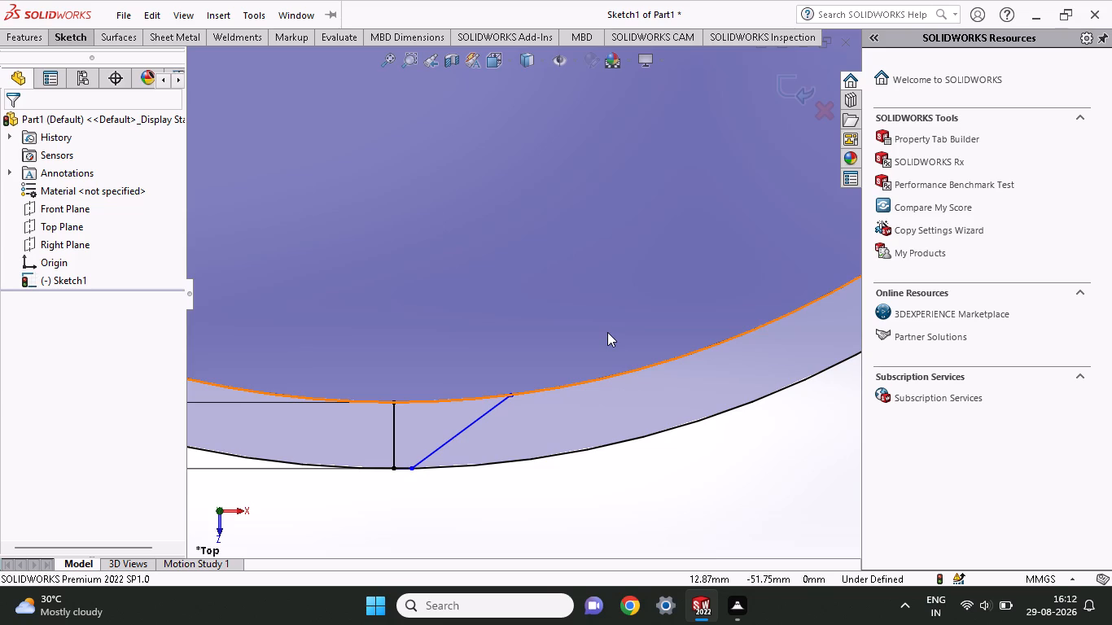
Draw a line about 4 mm long from the slanted line's inner-circle end to the outer circle, perpendicular to the inner circle.
{"action": "left_click", "coordinate": [70, 37]}
{"action": "left_click", "coordinate": [70, 71]}
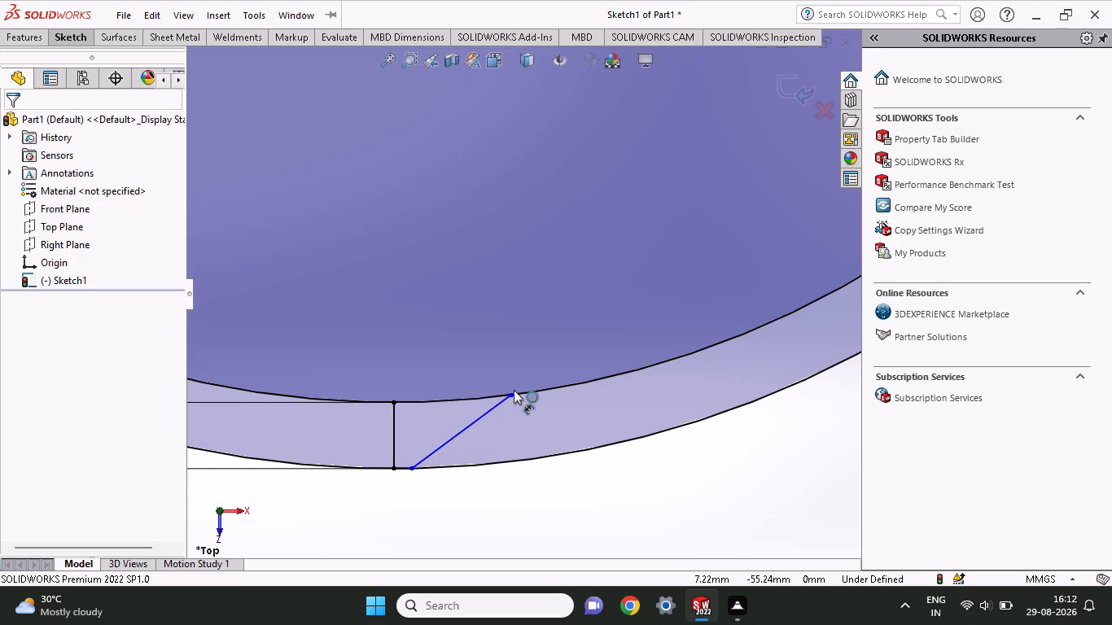
{"action": "left_click", "coordinate": [71, 28]}
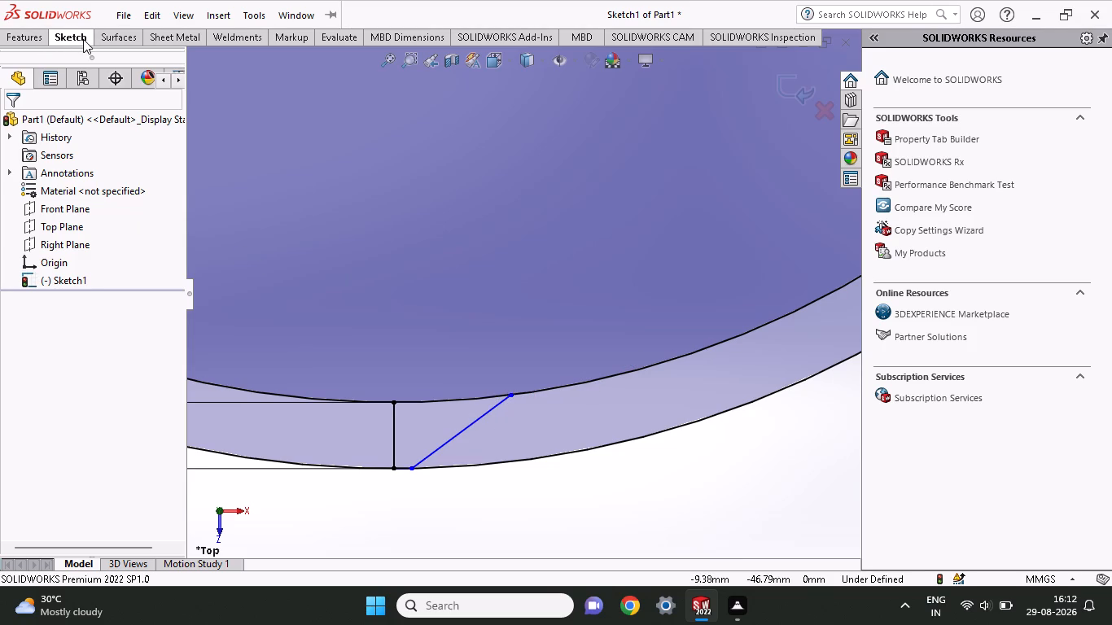
{"action": "left_click", "coordinate": [84, 42]}
{"action": "left_click", "coordinate": [100, 57]}
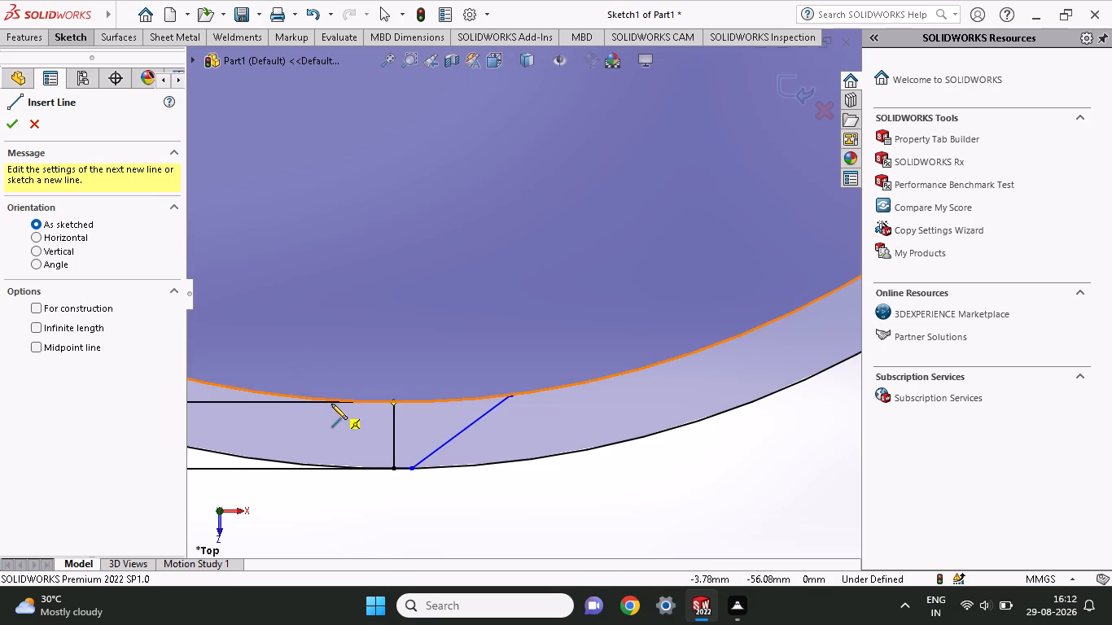
{"action": "left_click", "coordinate": [509, 400]}
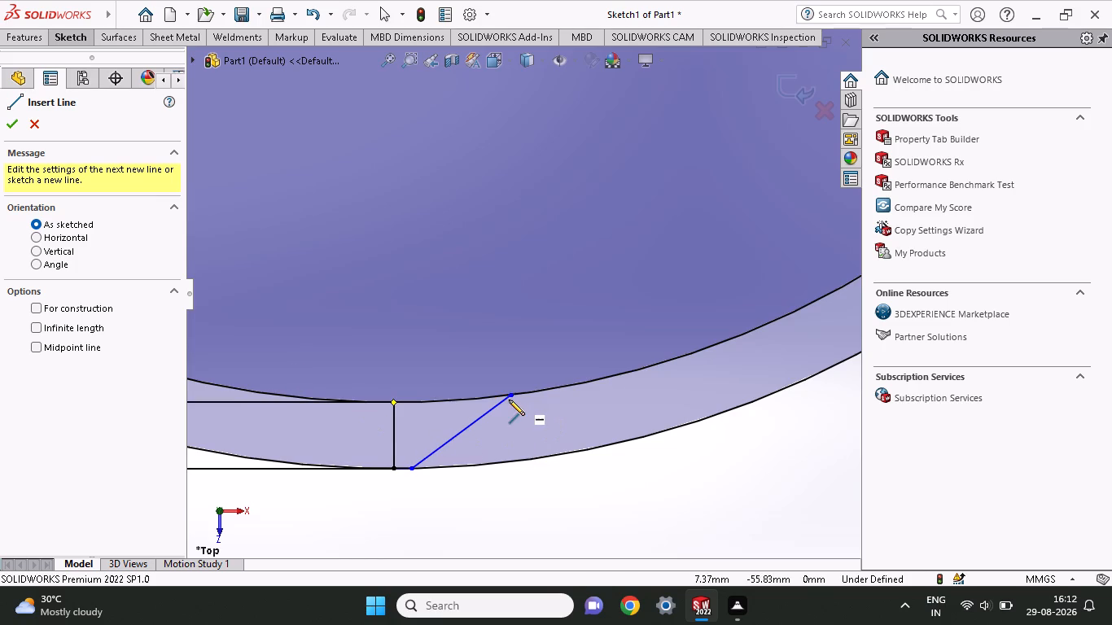
{"action": "left_click", "coordinate": [518, 464]}
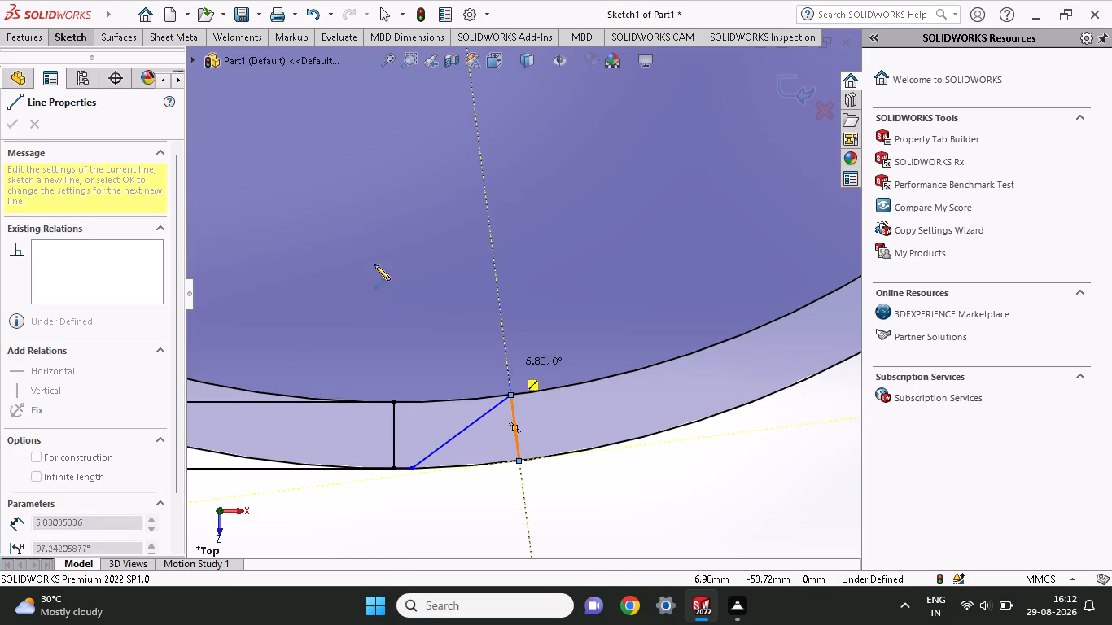
Dimension the angle between the slanted line and the new 4 mm line as 70°, placing it below the outer circle.
{"action": "left_click", "coordinate": [55, 35]}
{"action": "left_click", "coordinate": [61, 74]}
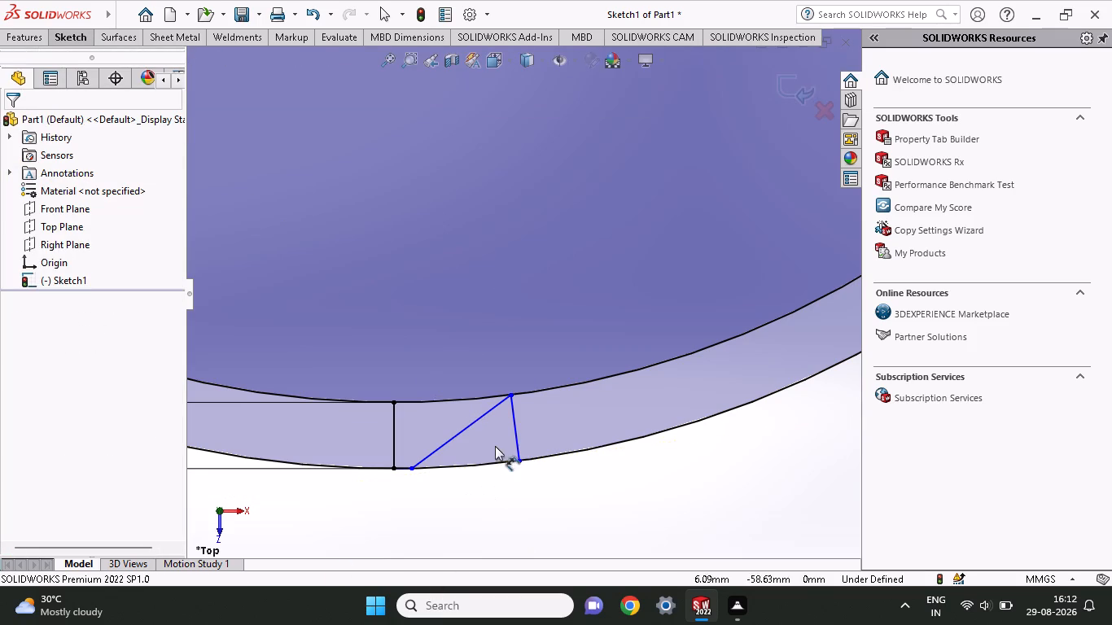
{"action": "left_click", "coordinate": [514, 426]}
{"action": "left_click", "coordinate": [453, 435]}
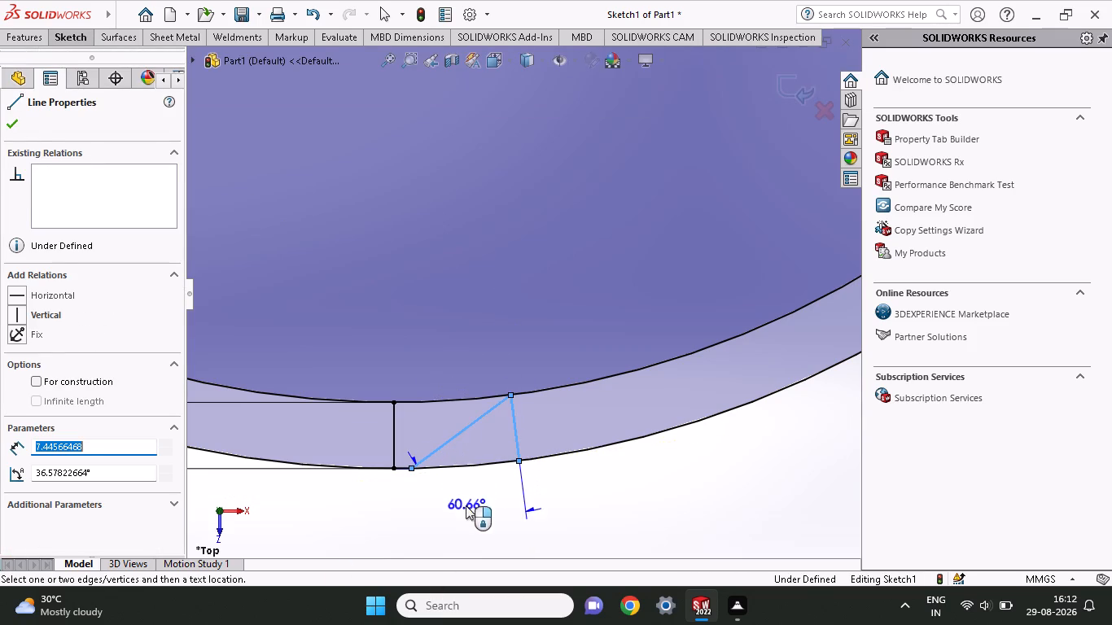
{"action": "left_click", "coordinate": [466, 505]}
{"action": "type", "text": "70"}
{"action": "key", "text": "Return"}
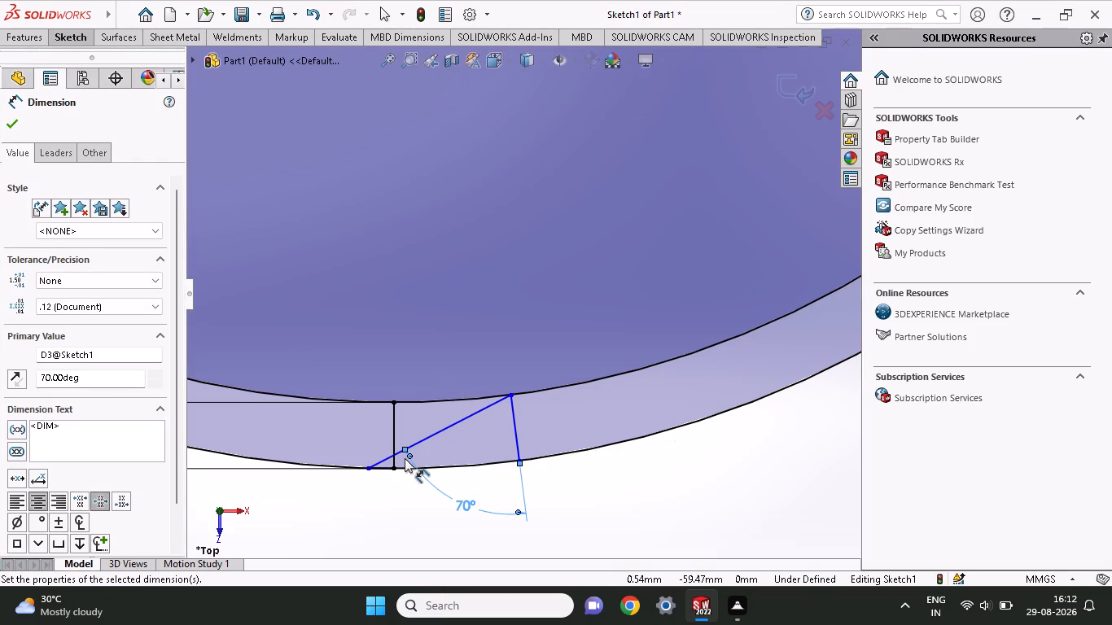
{"action": "key", "text": "Escape"}
Delete the 4 mm line at the slanted line's inner-circle end and the original vertical line between the circles.
{"action": "left_click", "coordinate": [518, 442]}
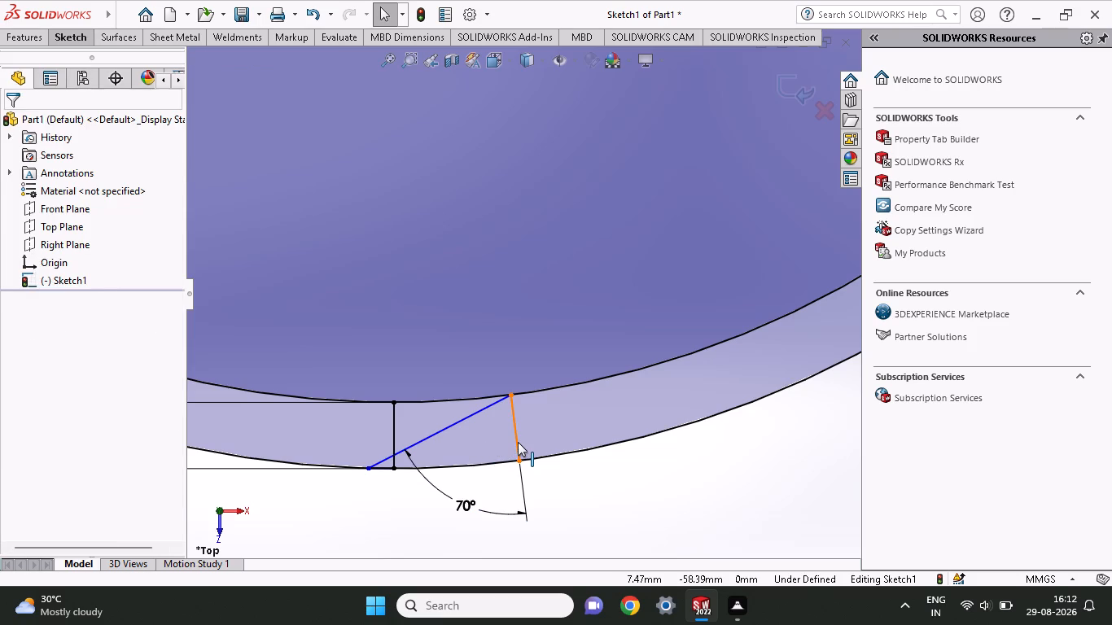
{"action": "key", "text": "Delete"}
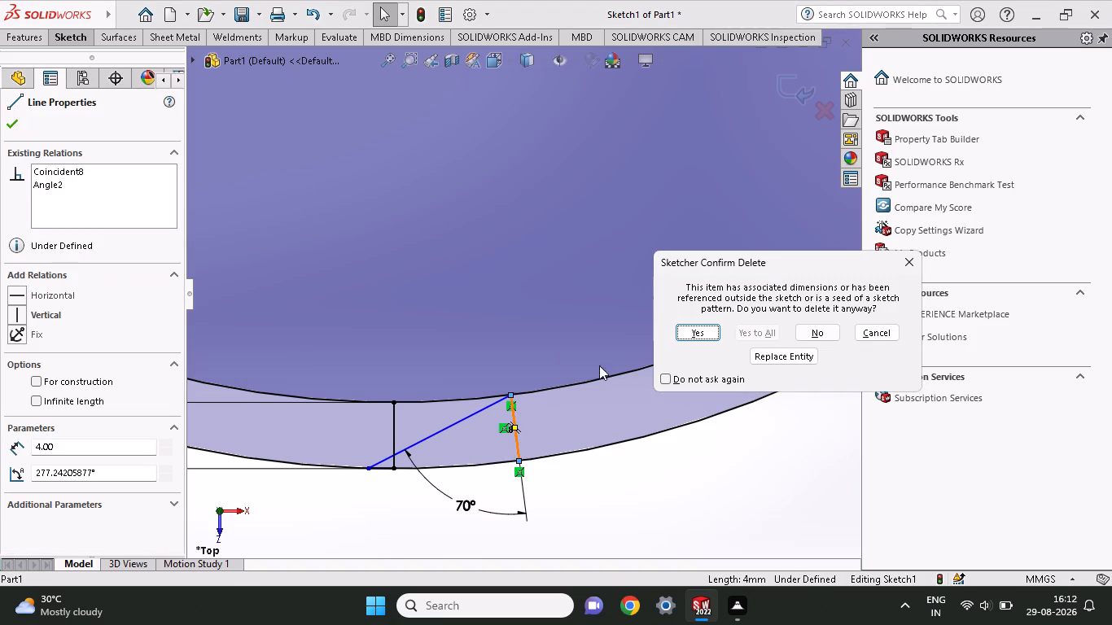
{"action": "left_click", "coordinate": [688, 332]}
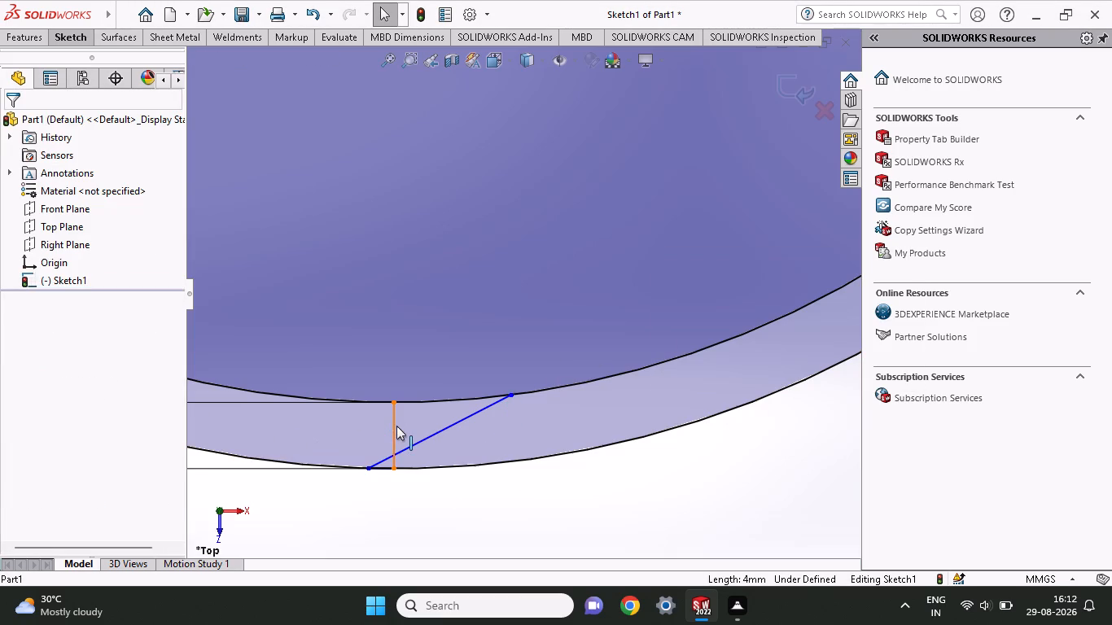
{"action": "left_click", "coordinate": [396, 426]}
{"action": "key", "text": "Delete"}
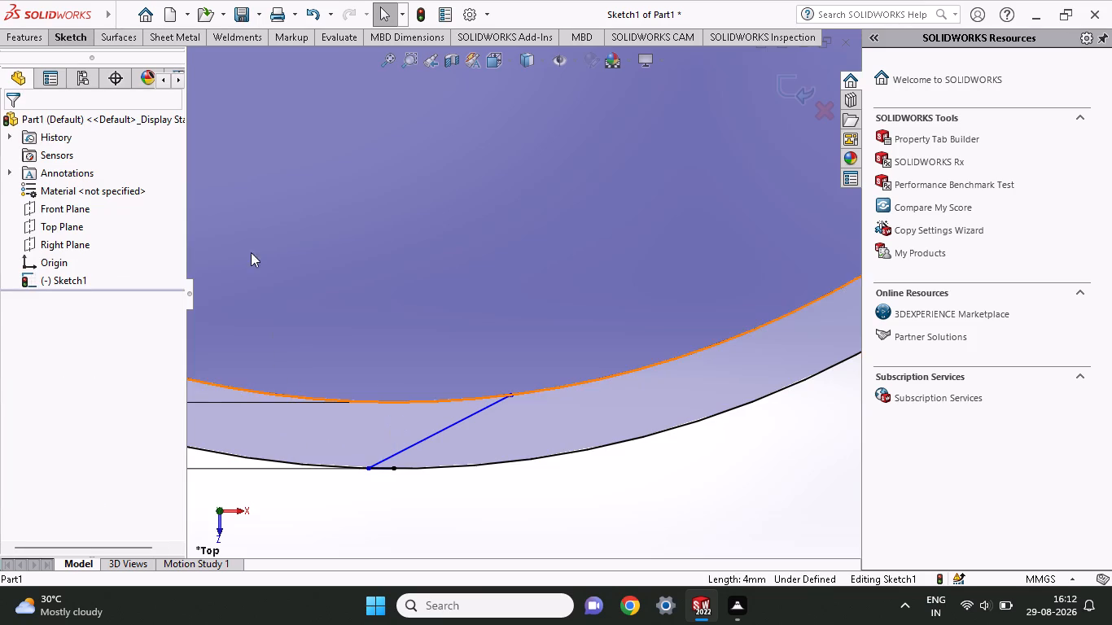
Draw connected lines from the slanted line's outer end: about 1.57 mm along the outer circle, then about 4.01 mm vertically to the inner circle.
{"action": "left_click", "coordinate": [75, 38]}
{"action": "left_click", "coordinate": [99, 63]}
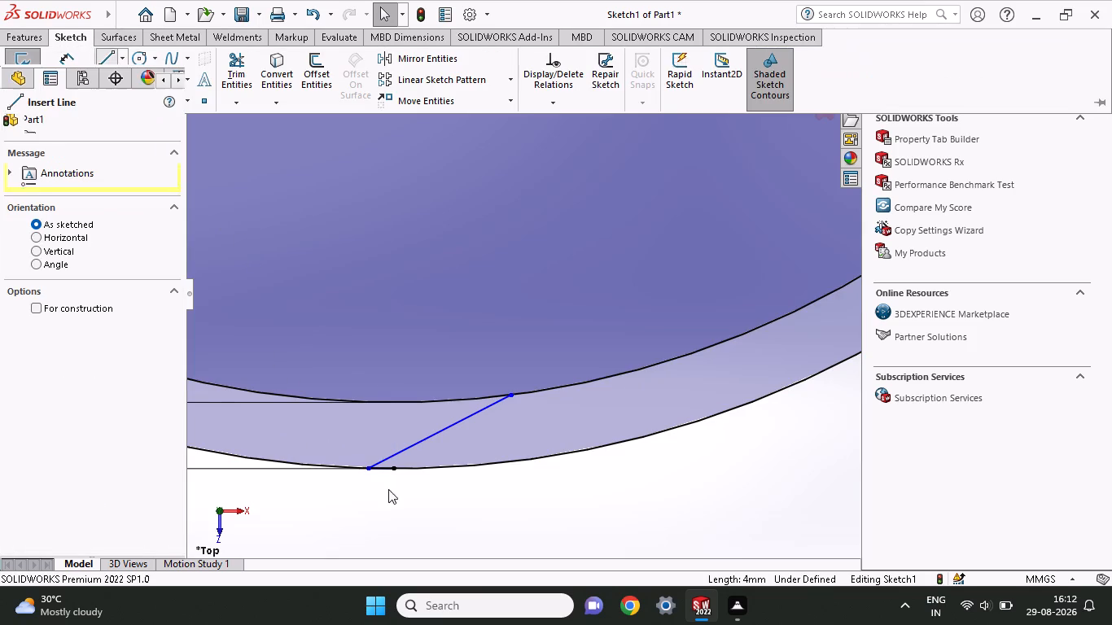
{"action": "left_click", "coordinate": [373, 470]}
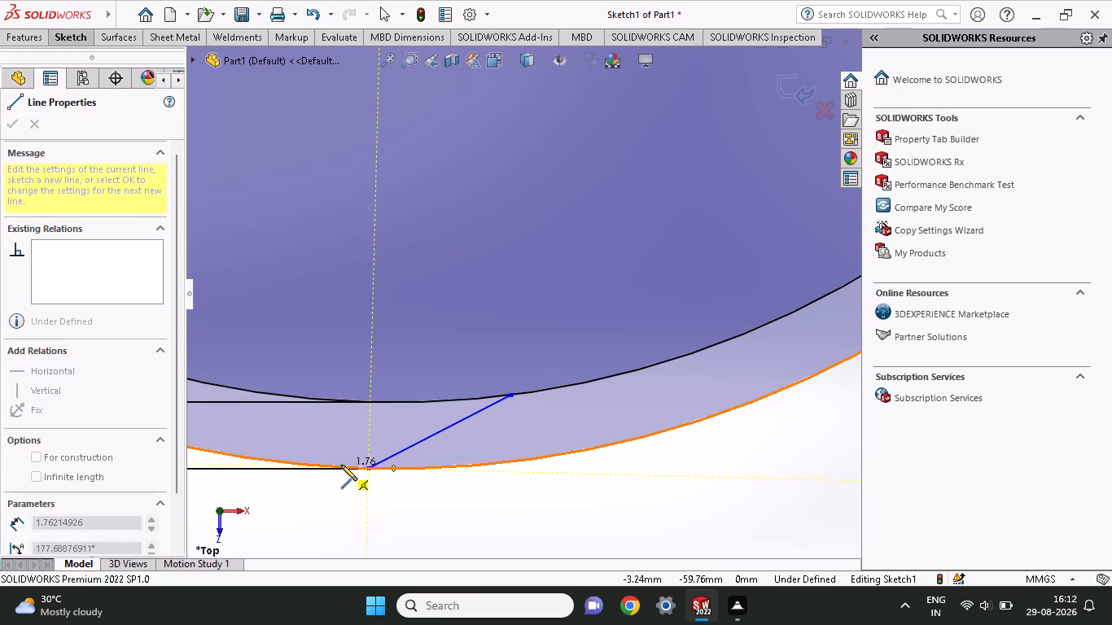
{"action": "left_click", "coordinate": [343, 465]}
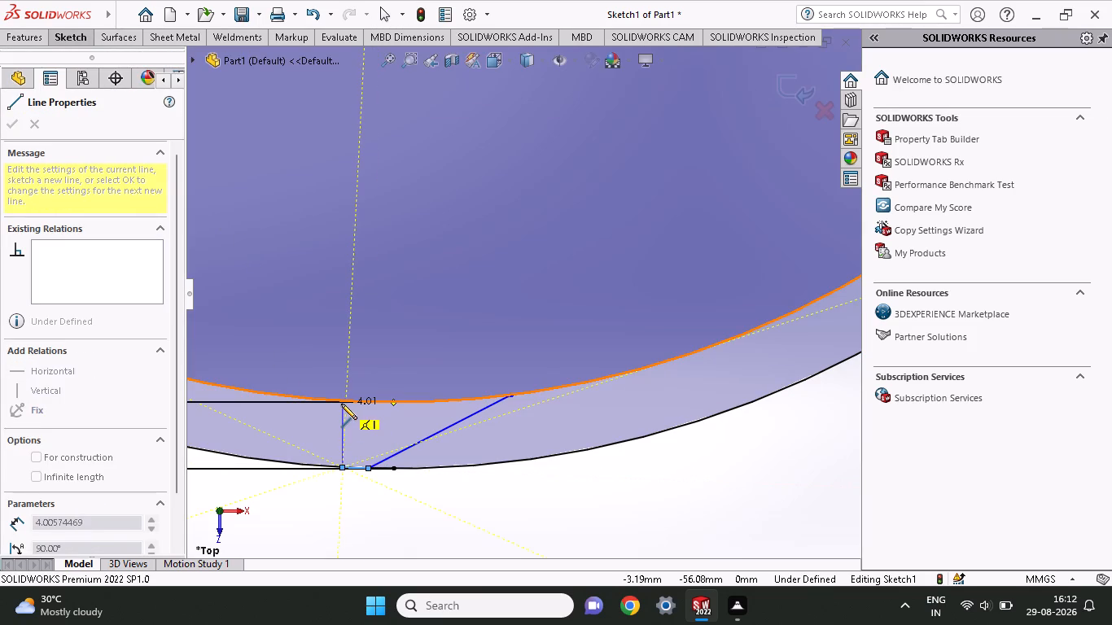
{"action": "left_click", "coordinate": [341, 404]}
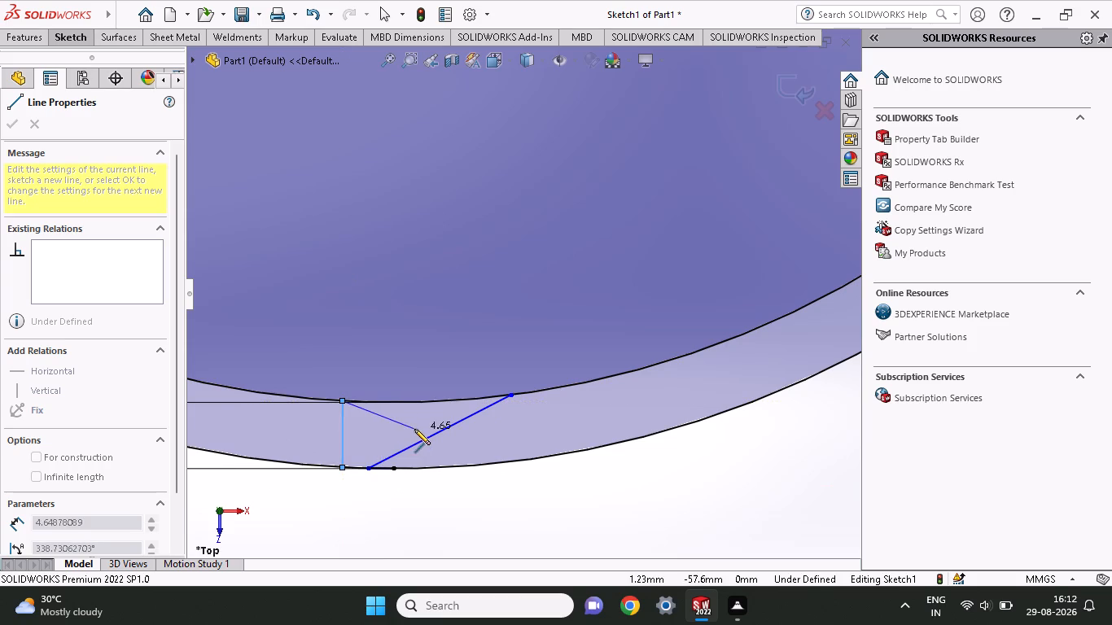
{"action": "right_click", "coordinate": [437, 507]}
{"action": "left_click", "coordinate": [466, 422]}
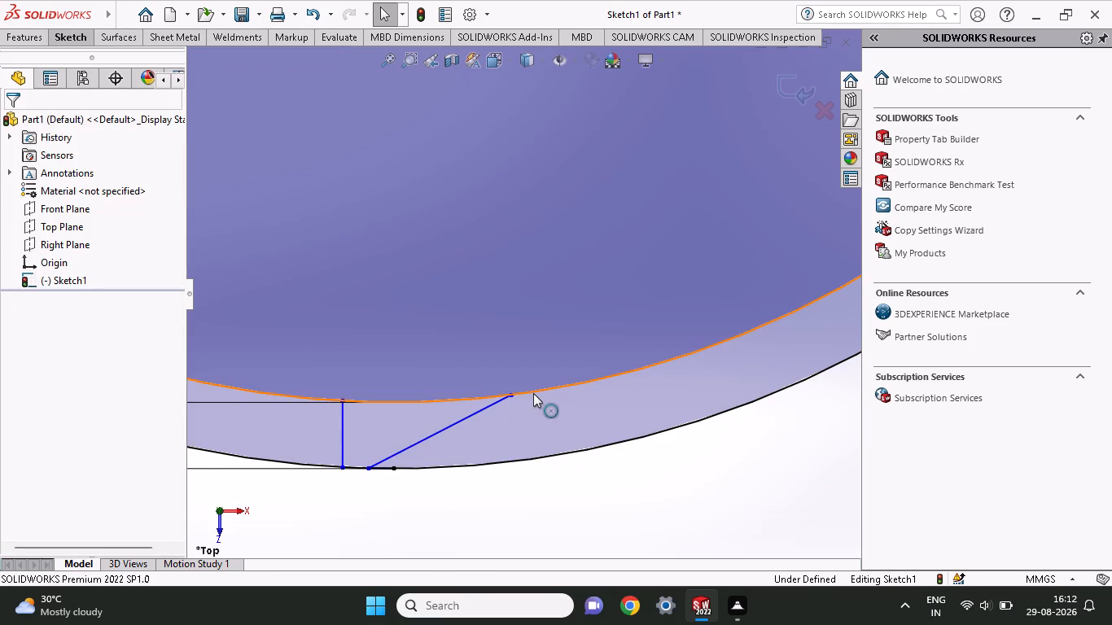
Delete the short 1.57 mm line between the vertical and slanted lines on the outer circle.
{"action": "left_click", "coordinate": [354, 471]}
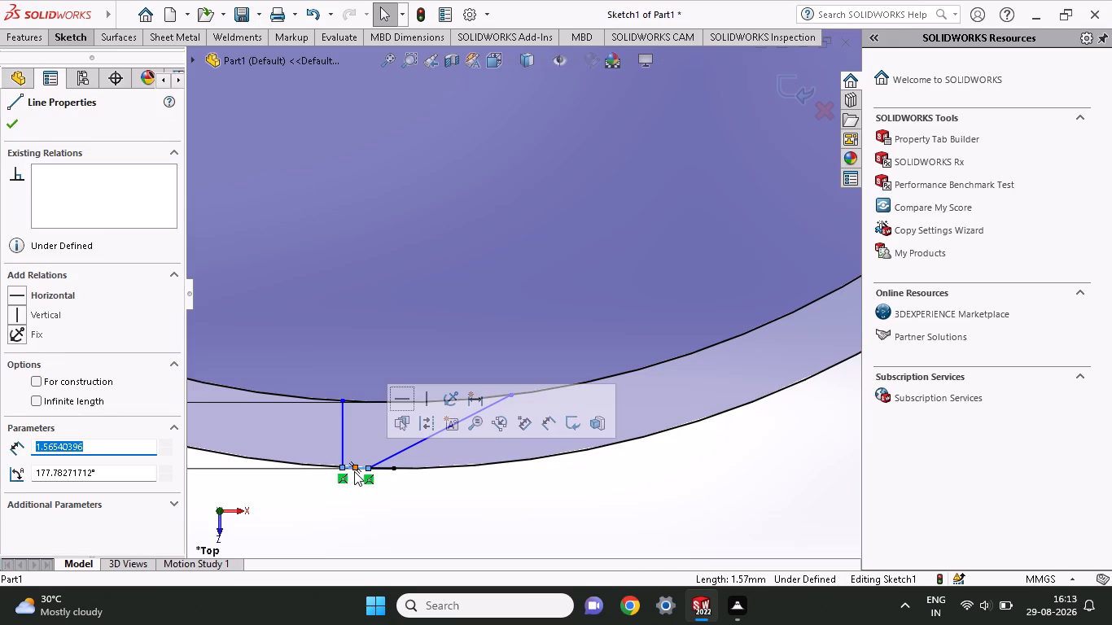
{"action": "key", "text": "Delete"}
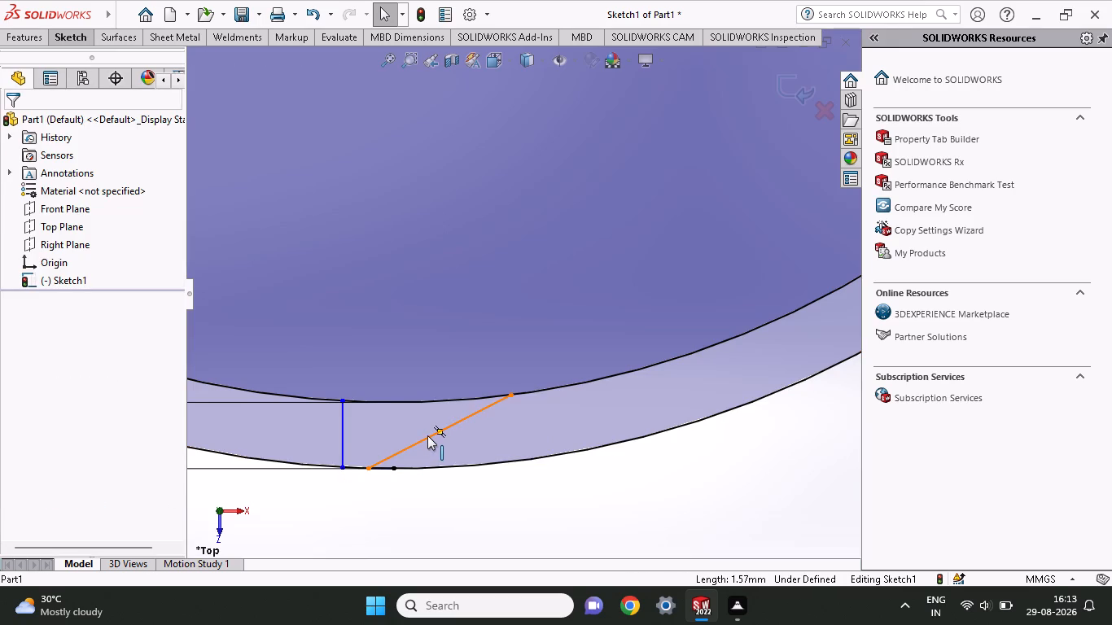
Examine the remaining vertical and slanted lines in relation to the full concentric circles and the origin.
{"action": "scroll", "coordinate": [459, 438], "scroll_direction": "up", "scroll_amount": 3, "text": "ctrl"}
{"action": "scroll", "coordinate": [452, 388], "scroll_direction": "down", "scroll_amount": 5, "text": "ctrl"}
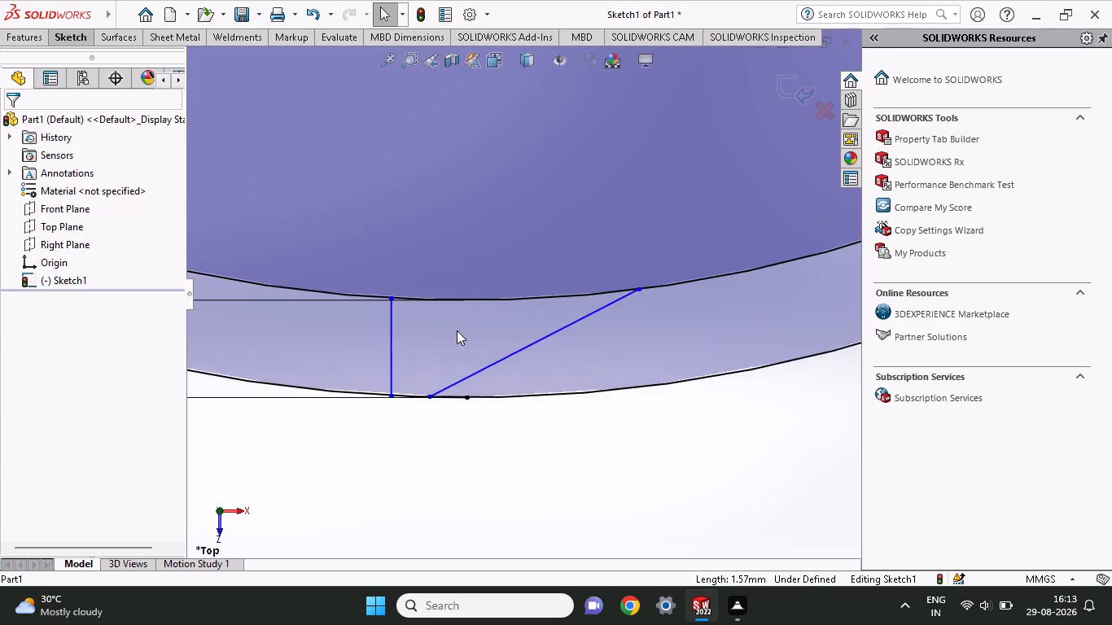
{"action": "scroll", "coordinate": [457, 330], "scroll_direction": "down", "scroll_amount": 1, "text": "ctrl"}
{"action": "scroll", "coordinate": [457, 327], "scroll_direction": "up", "scroll_amount": 11, "text": "ctrl"}
{"action": "scroll", "coordinate": [530, 203], "scroll_direction": "up", "scroll_amount": 5, "text": "ctrl"}
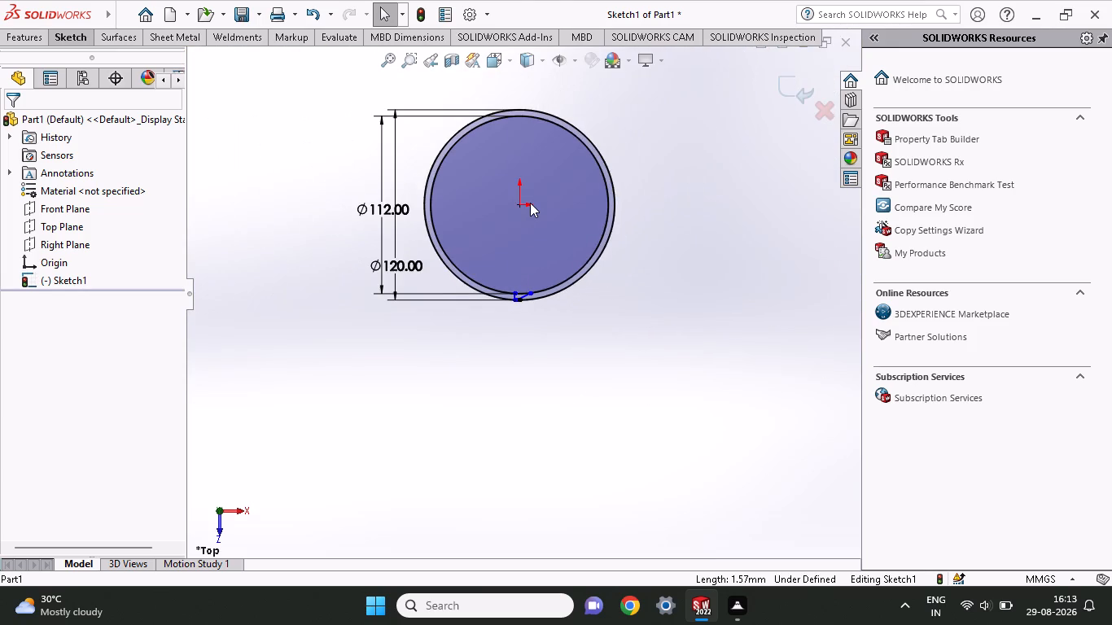
{"action": "scroll", "coordinate": [530, 203], "scroll_direction": "down", "scroll_amount": 4, "text": "ctrl"}
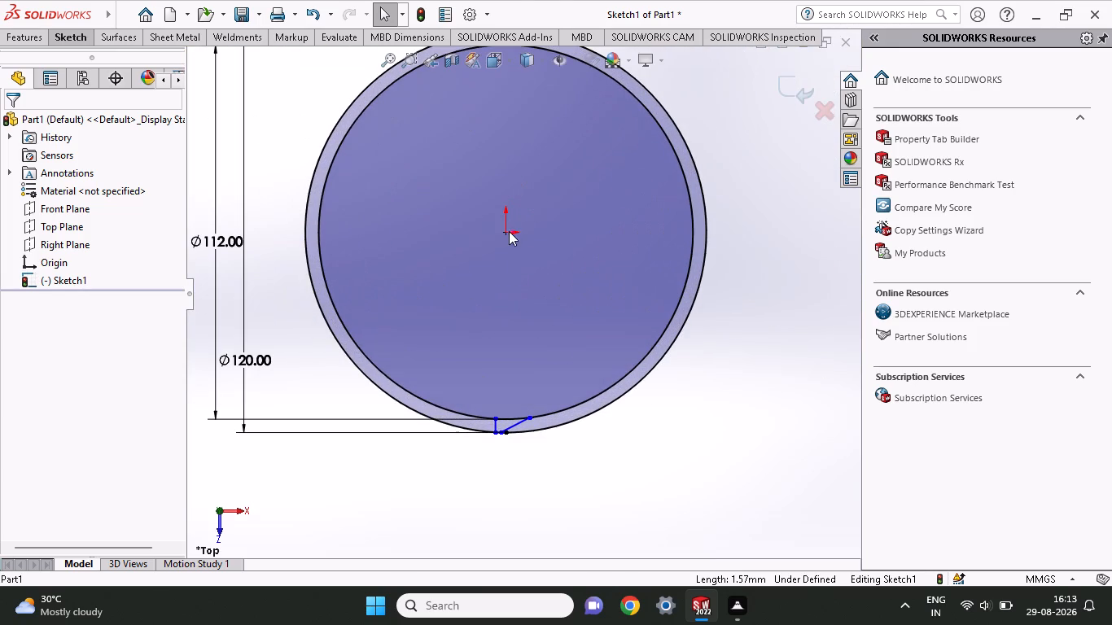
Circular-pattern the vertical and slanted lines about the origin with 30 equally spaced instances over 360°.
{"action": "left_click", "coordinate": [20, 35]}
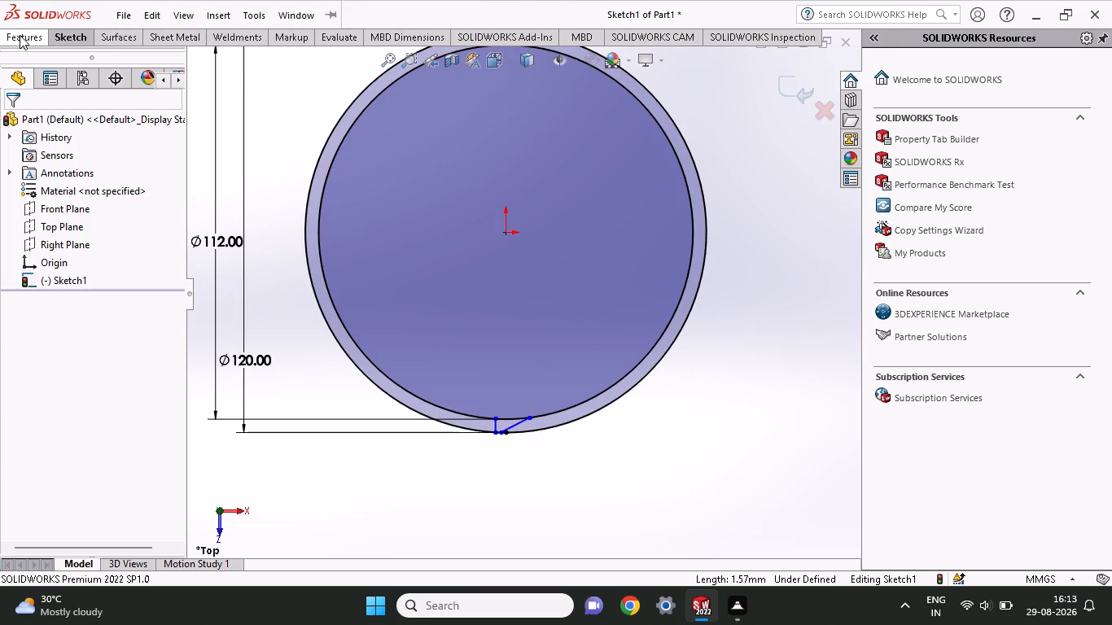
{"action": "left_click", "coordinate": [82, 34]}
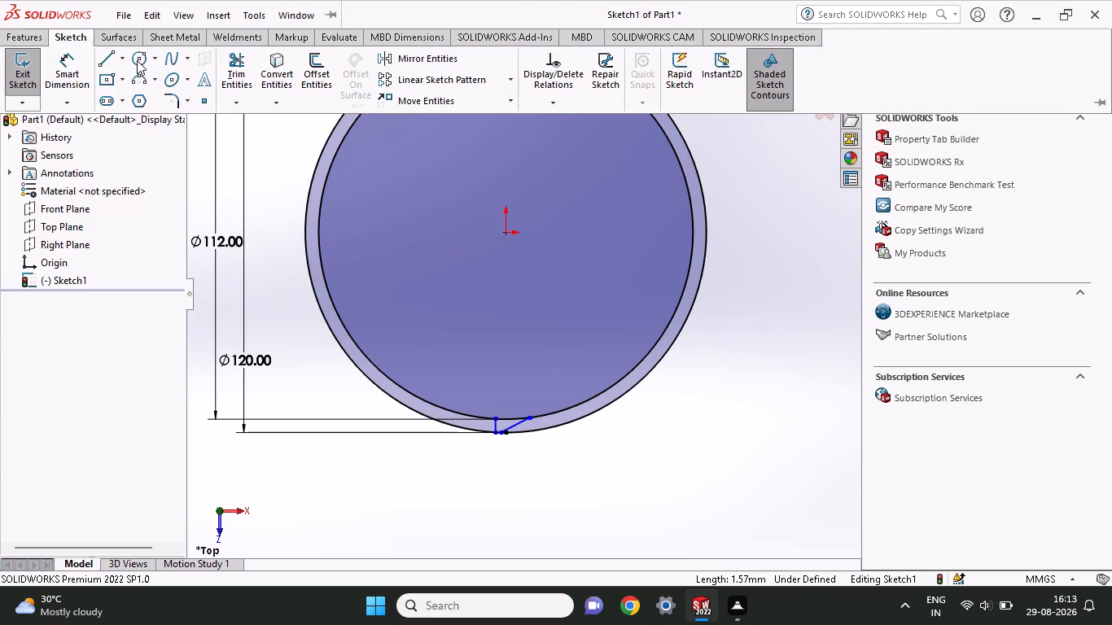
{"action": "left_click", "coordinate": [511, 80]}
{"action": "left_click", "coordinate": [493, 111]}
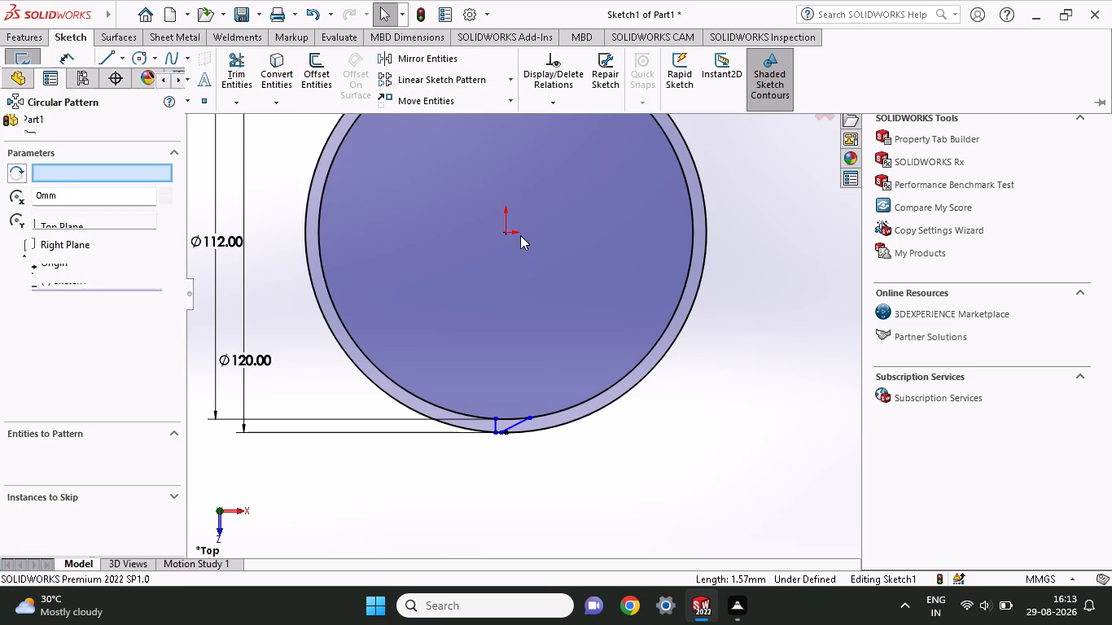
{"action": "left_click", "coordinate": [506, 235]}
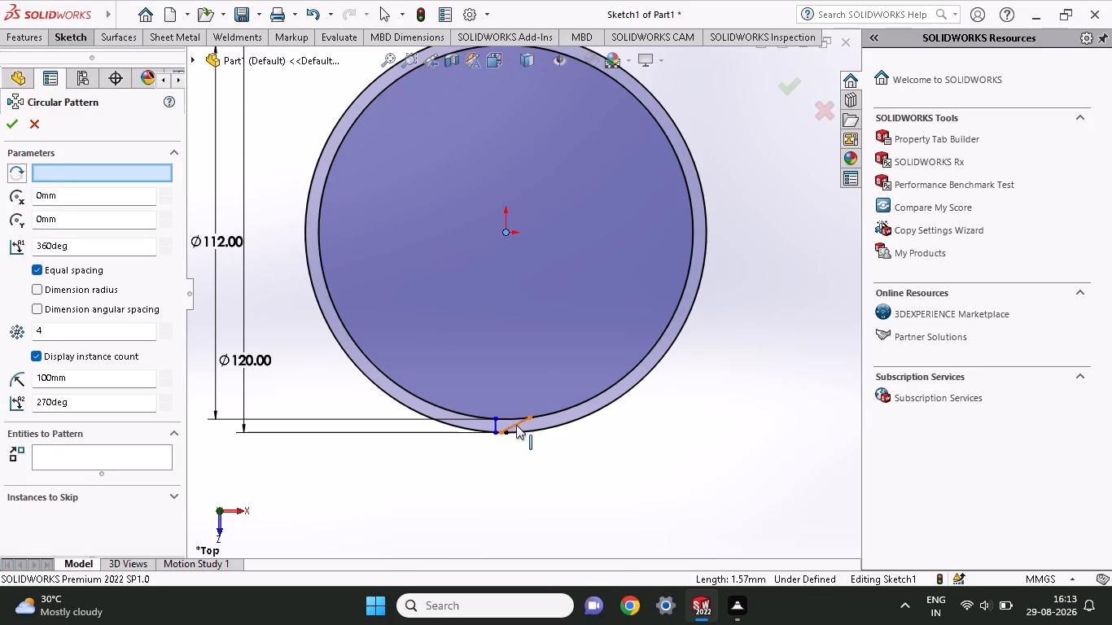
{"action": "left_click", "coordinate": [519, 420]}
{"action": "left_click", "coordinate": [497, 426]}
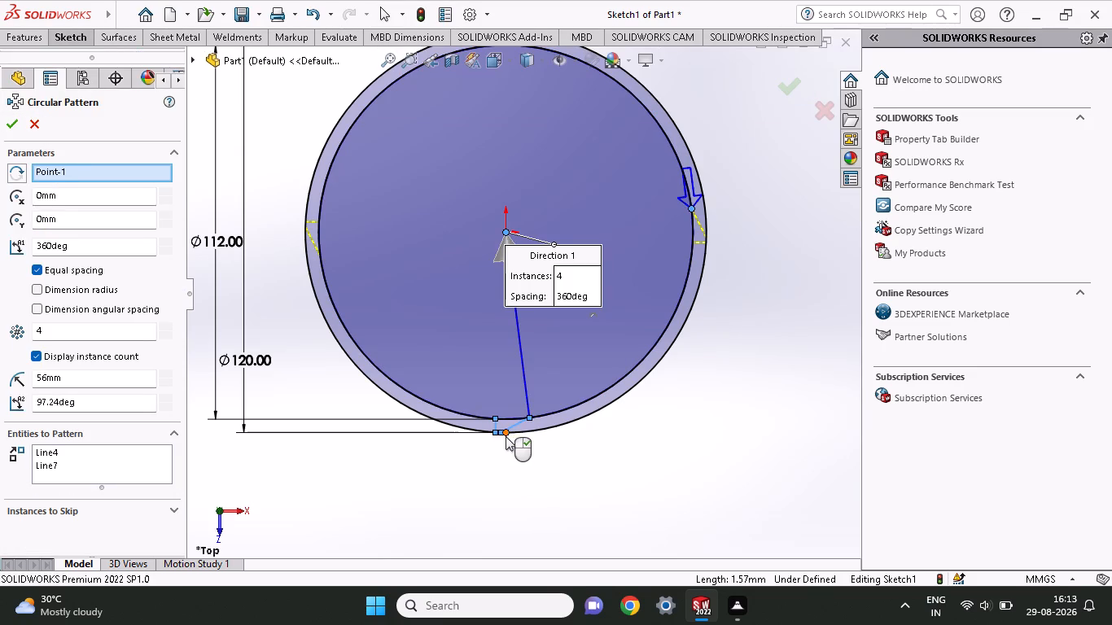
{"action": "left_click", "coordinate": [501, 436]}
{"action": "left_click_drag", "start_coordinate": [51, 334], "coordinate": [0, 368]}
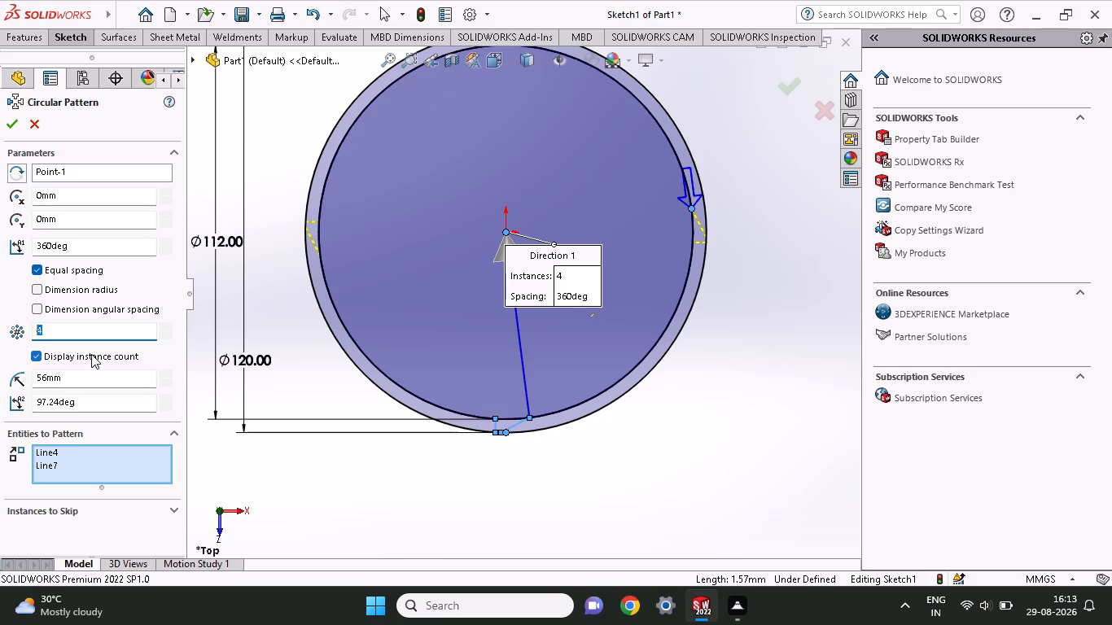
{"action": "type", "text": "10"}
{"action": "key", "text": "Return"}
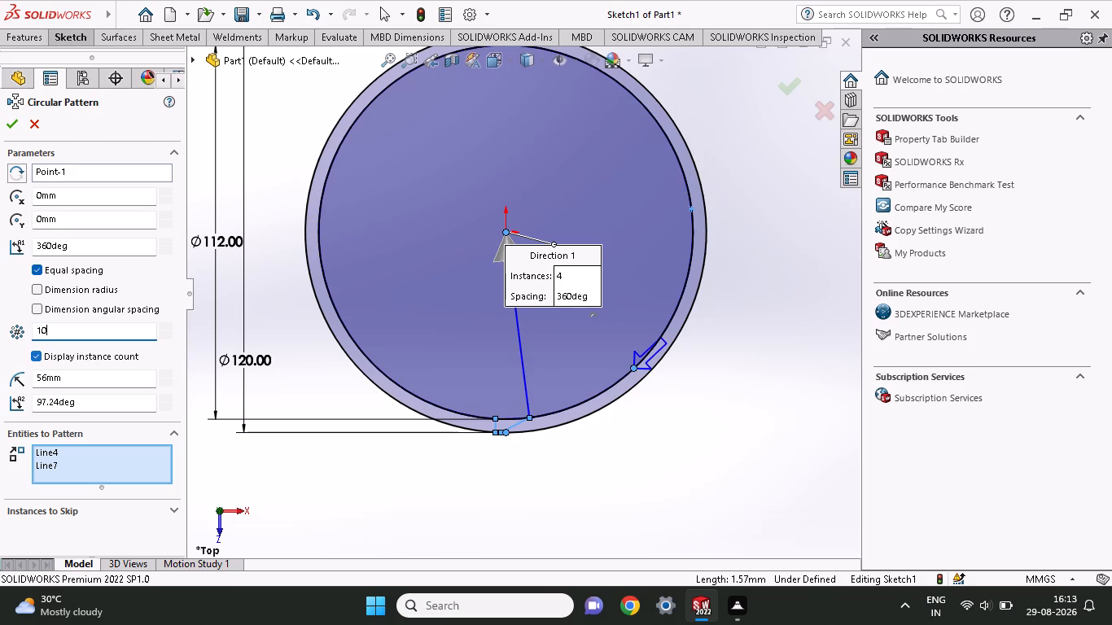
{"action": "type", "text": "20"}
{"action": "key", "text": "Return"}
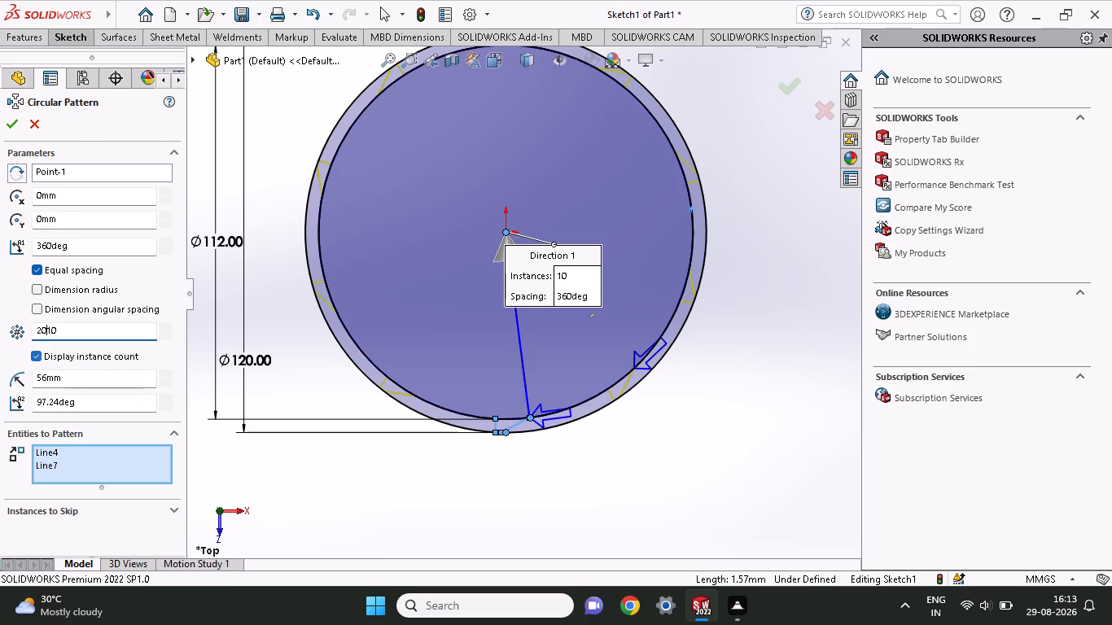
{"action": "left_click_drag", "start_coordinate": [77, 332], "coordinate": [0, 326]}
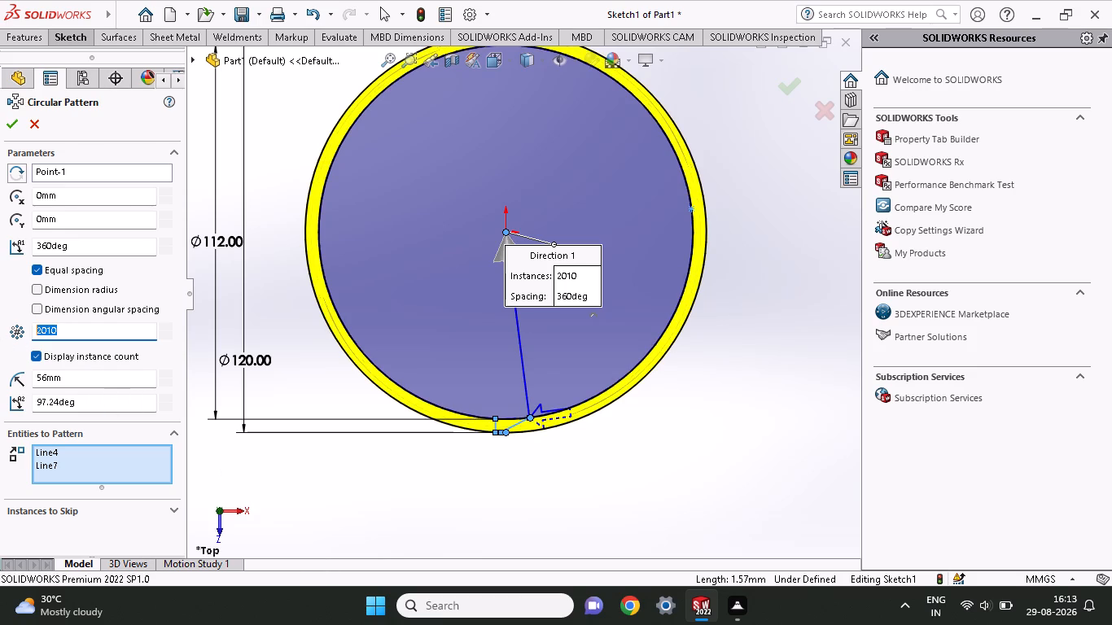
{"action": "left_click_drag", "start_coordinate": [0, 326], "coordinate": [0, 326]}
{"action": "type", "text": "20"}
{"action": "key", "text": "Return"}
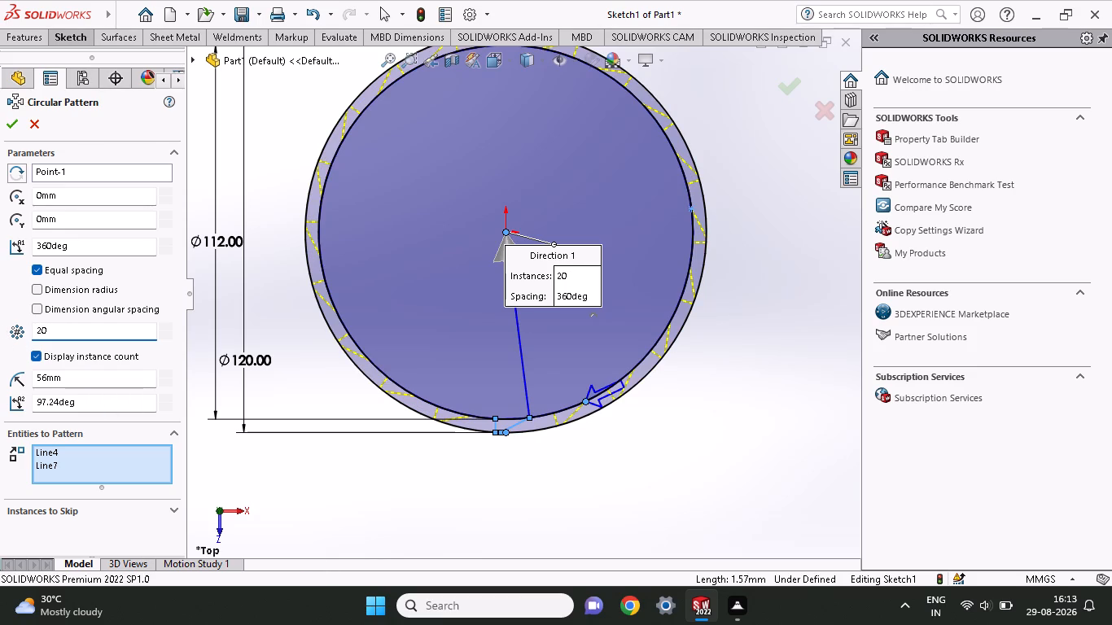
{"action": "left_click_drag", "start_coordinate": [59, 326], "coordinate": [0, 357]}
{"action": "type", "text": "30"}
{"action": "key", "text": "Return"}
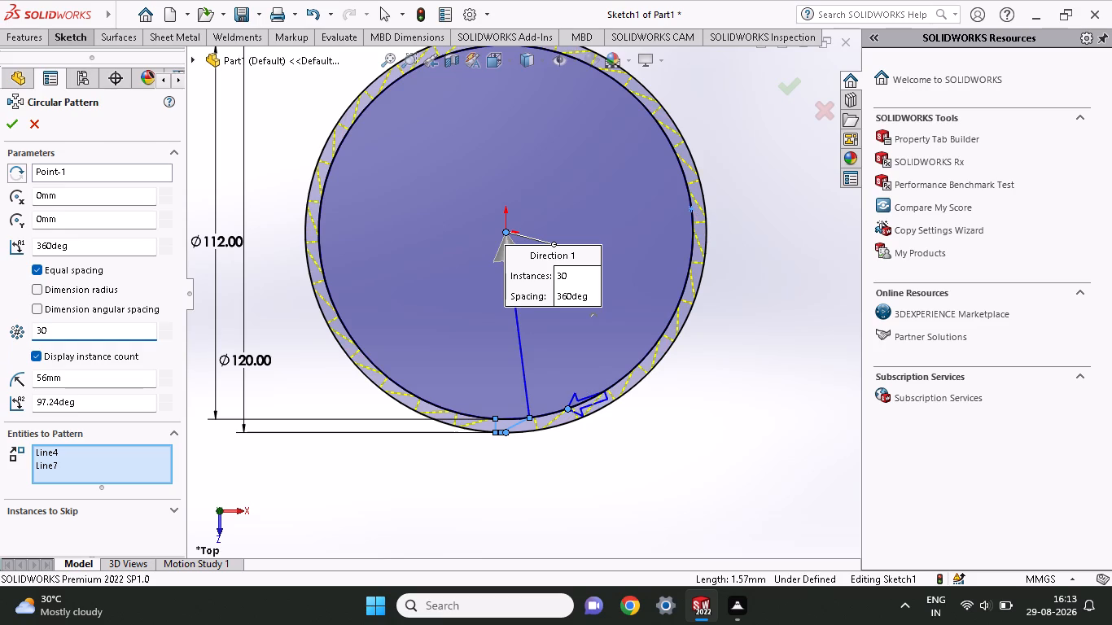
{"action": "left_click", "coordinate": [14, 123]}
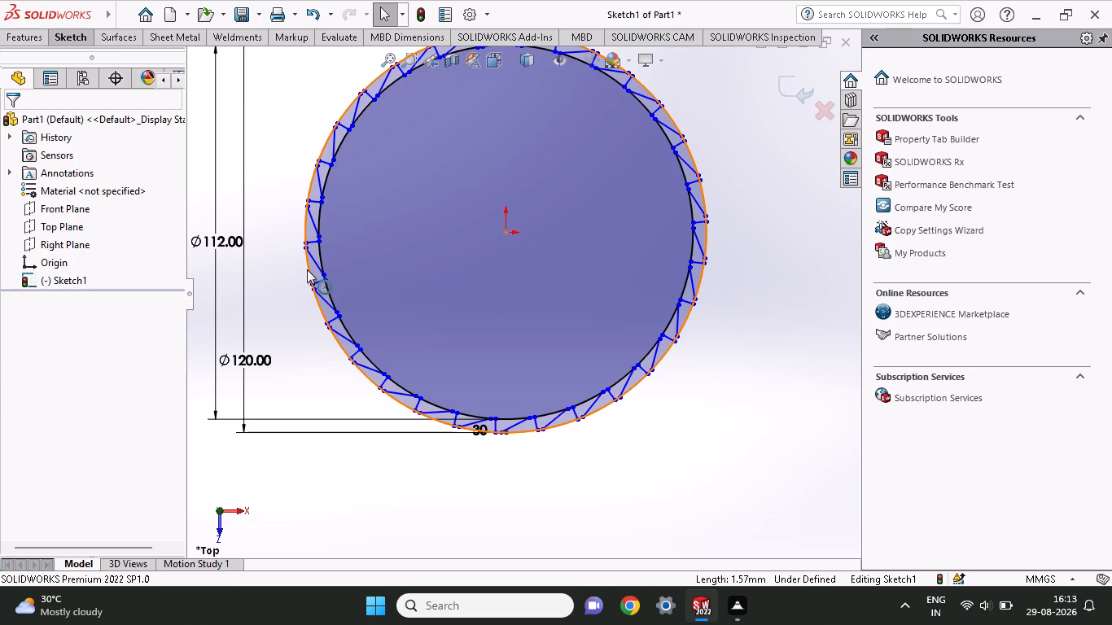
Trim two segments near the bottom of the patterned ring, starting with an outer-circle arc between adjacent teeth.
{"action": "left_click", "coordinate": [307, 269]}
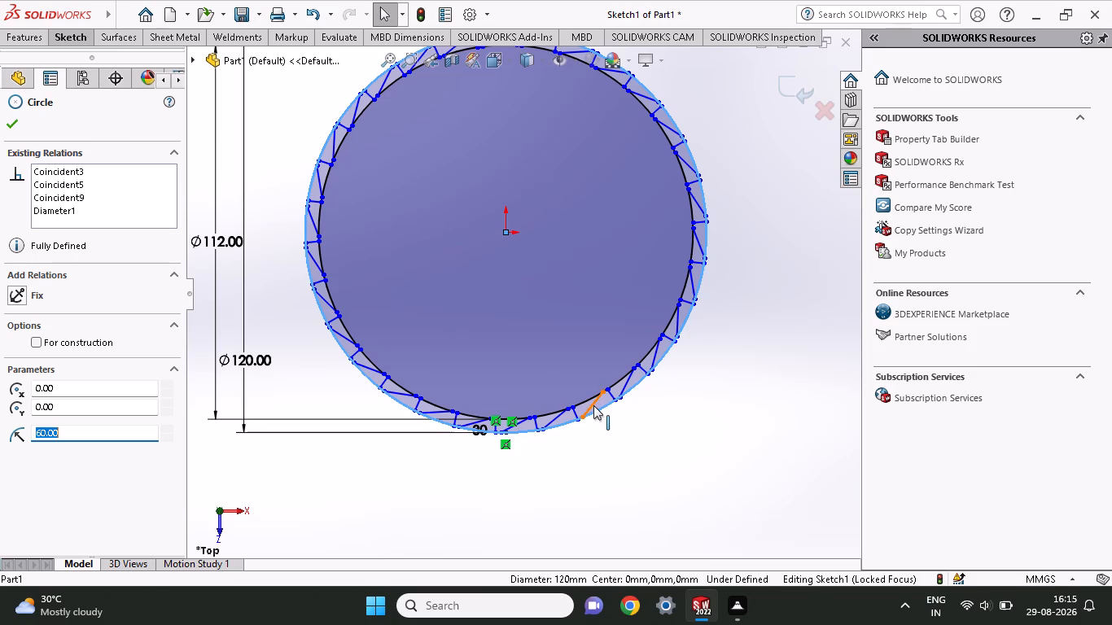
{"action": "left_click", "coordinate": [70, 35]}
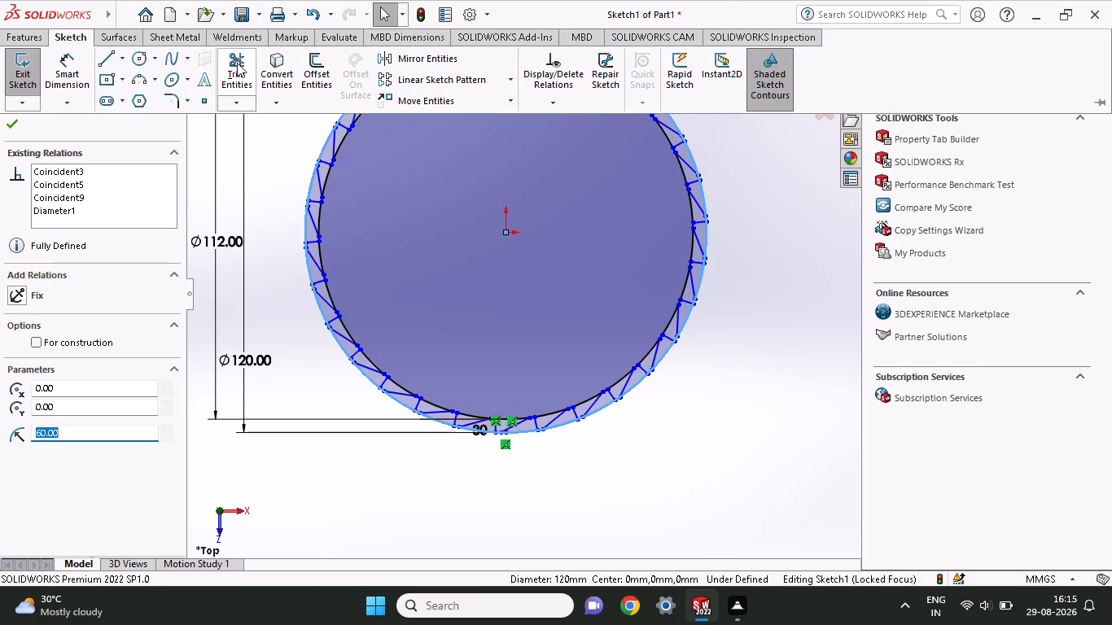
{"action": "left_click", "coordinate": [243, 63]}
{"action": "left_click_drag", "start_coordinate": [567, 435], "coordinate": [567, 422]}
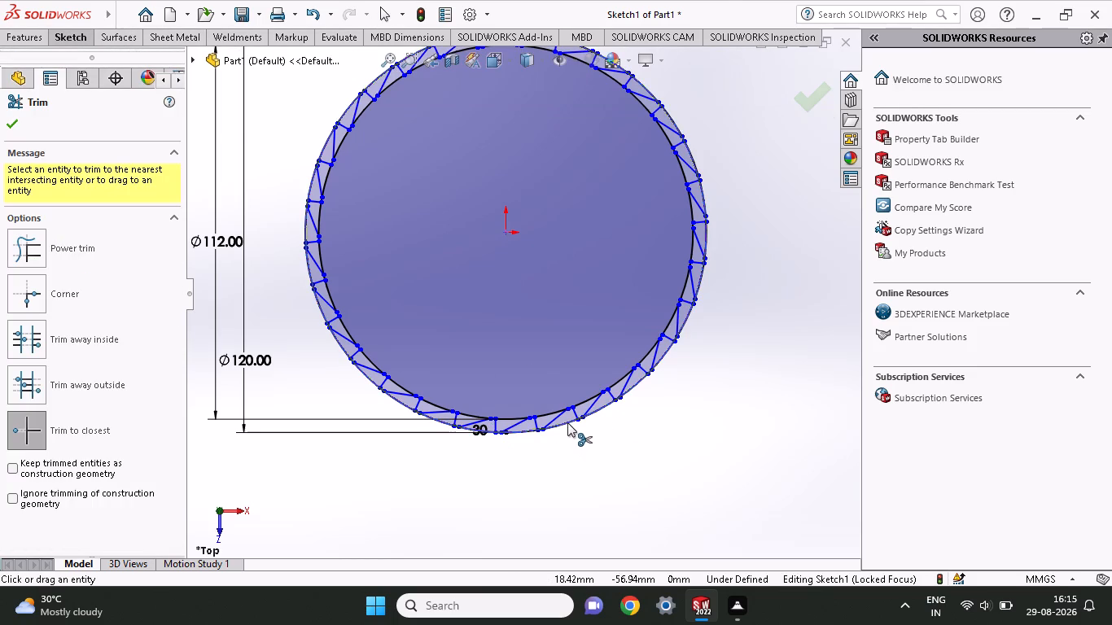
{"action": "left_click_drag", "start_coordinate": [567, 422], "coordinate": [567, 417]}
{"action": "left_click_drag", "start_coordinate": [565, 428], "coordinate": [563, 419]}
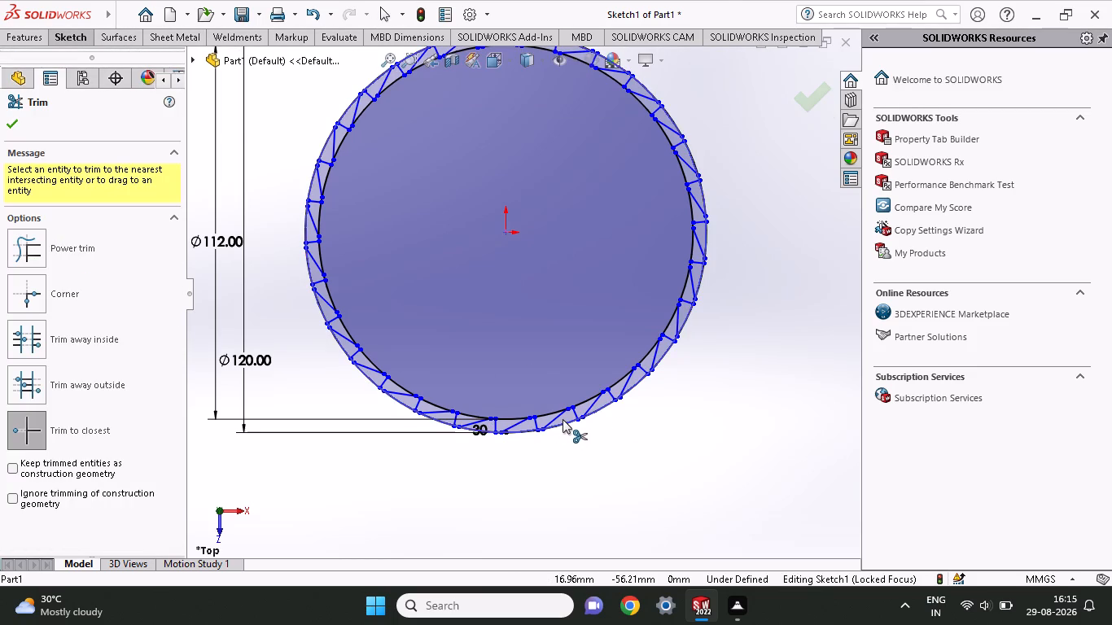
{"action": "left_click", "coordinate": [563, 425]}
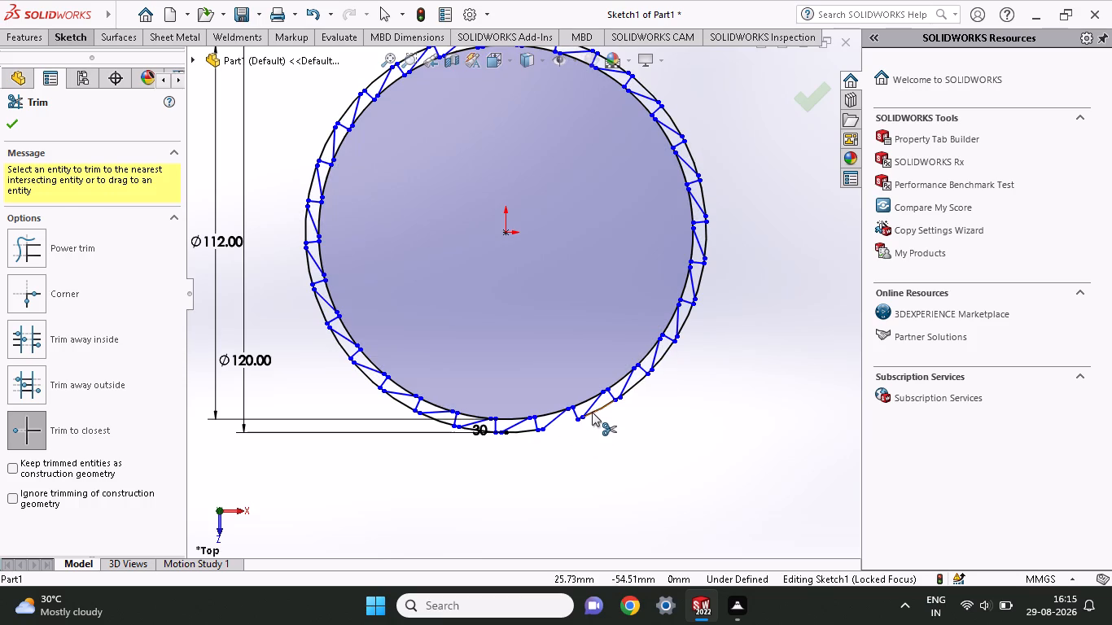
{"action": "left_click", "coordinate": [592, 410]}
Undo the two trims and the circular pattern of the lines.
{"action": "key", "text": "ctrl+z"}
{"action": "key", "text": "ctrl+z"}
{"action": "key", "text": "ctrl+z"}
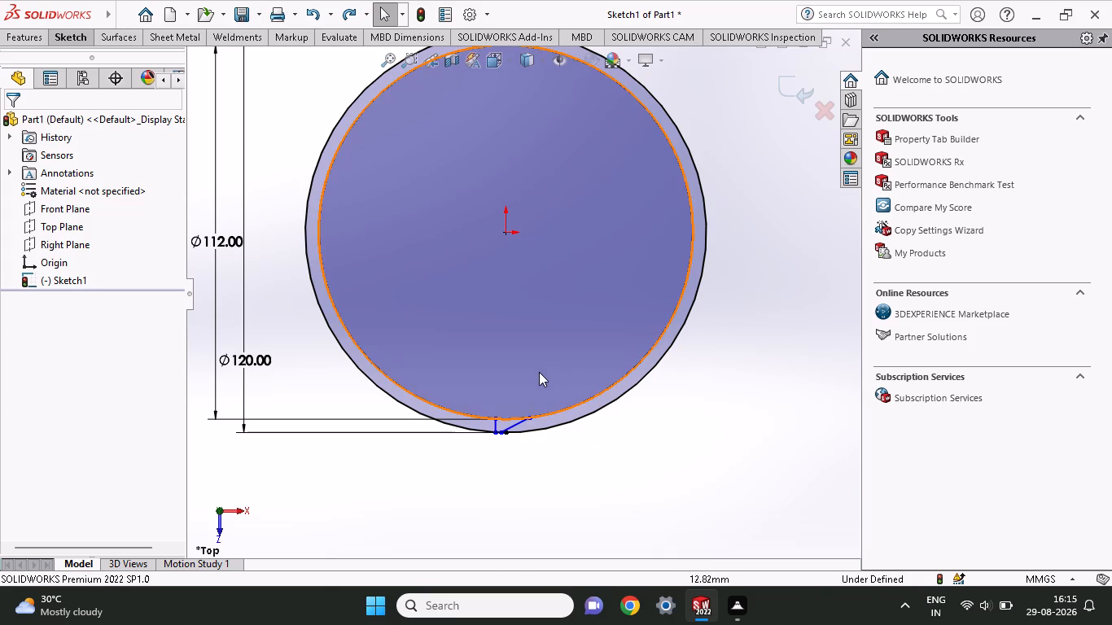
Trim the 120 mm circle down to the short arc joining the outer ends of the vertical and slanted lines.
{"action": "left_click", "coordinate": [59, 44]}
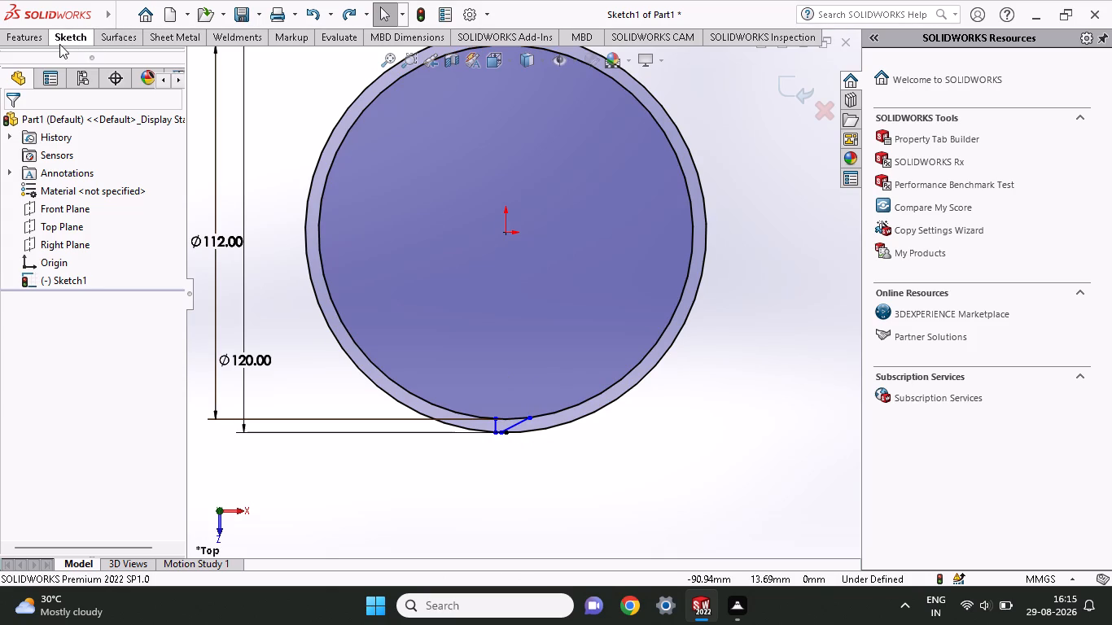
{"action": "left_click", "coordinate": [233, 71]}
{"action": "left_click_drag", "start_coordinate": [547, 441], "coordinate": [544, 420]}
{"action": "left_click", "coordinate": [544, 426]}
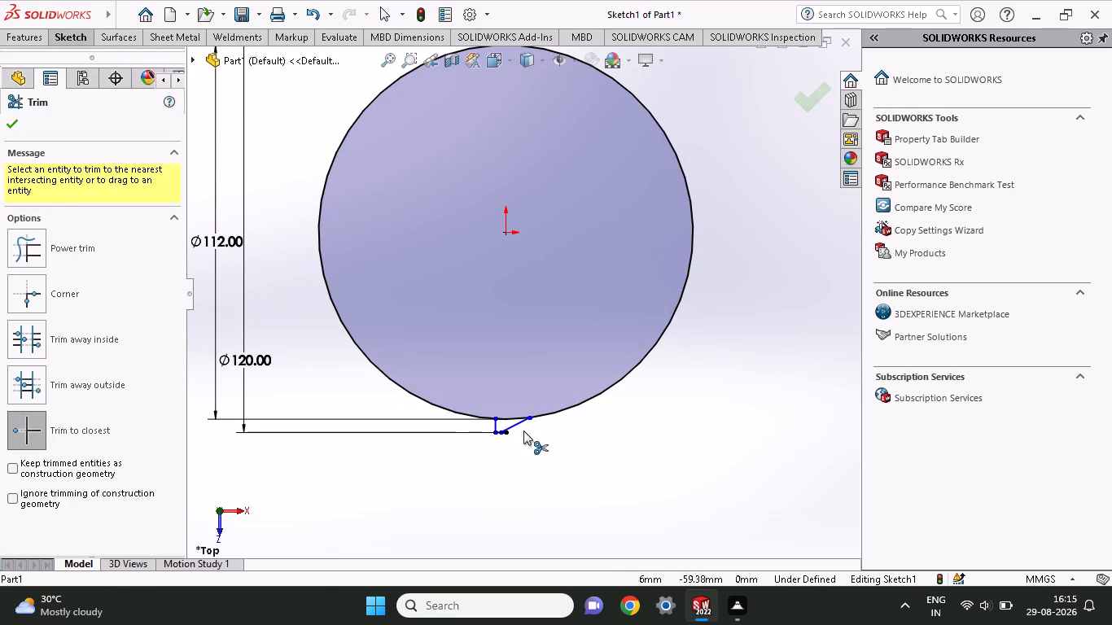
{"action": "scroll", "coordinate": [506, 399], "scroll_direction": "up", "scroll_amount": 5, "text": "ctrl"}
{"action": "scroll", "coordinate": [506, 399], "scroll_direction": "down", "scroll_amount": 2, "text": "ctrl"}
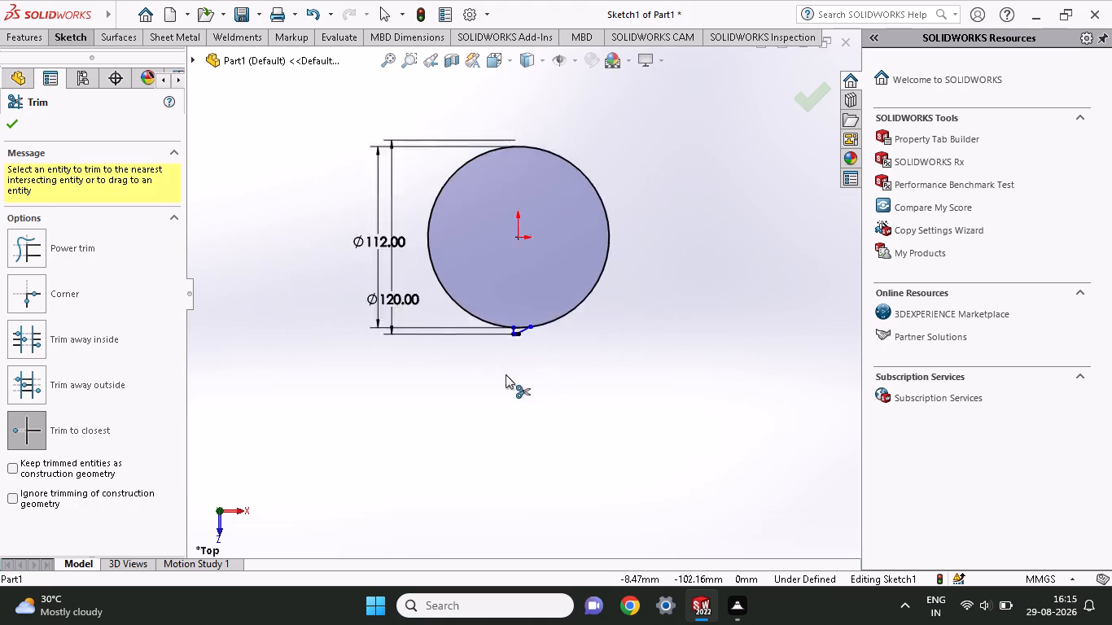
{"action": "scroll", "coordinate": [506, 374], "scroll_direction": "down", "scroll_amount": 5, "text": "ctrl"}
{"action": "scroll", "coordinate": [534, 236], "scroll_direction": "down", "scroll_amount": 7, "text": "ctrl"}
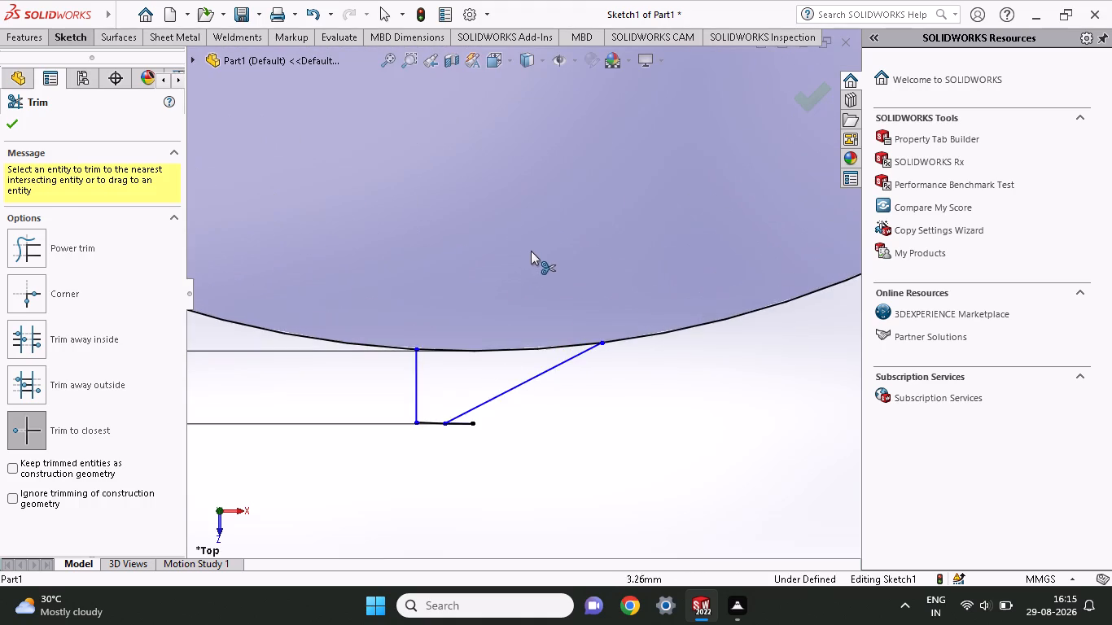
{"action": "scroll", "coordinate": [531, 251], "scroll_direction": "down", "scroll_amount": 1, "text": "ctrl"}
{"action": "left_click", "coordinate": [458, 459]}
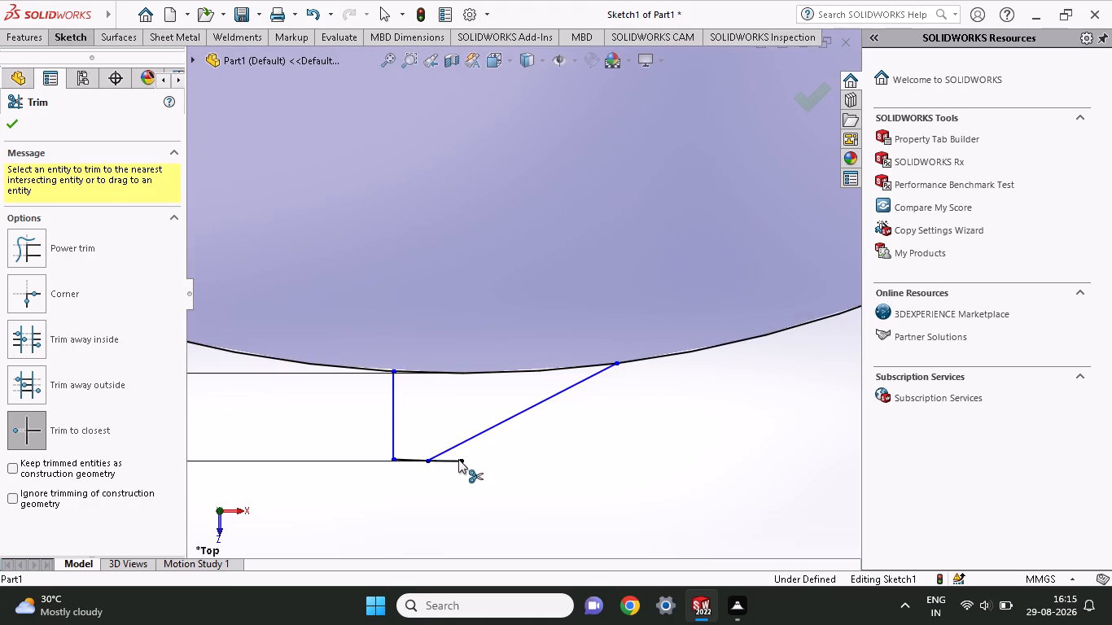
{"action": "left_click", "coordinate": [458, 459]}
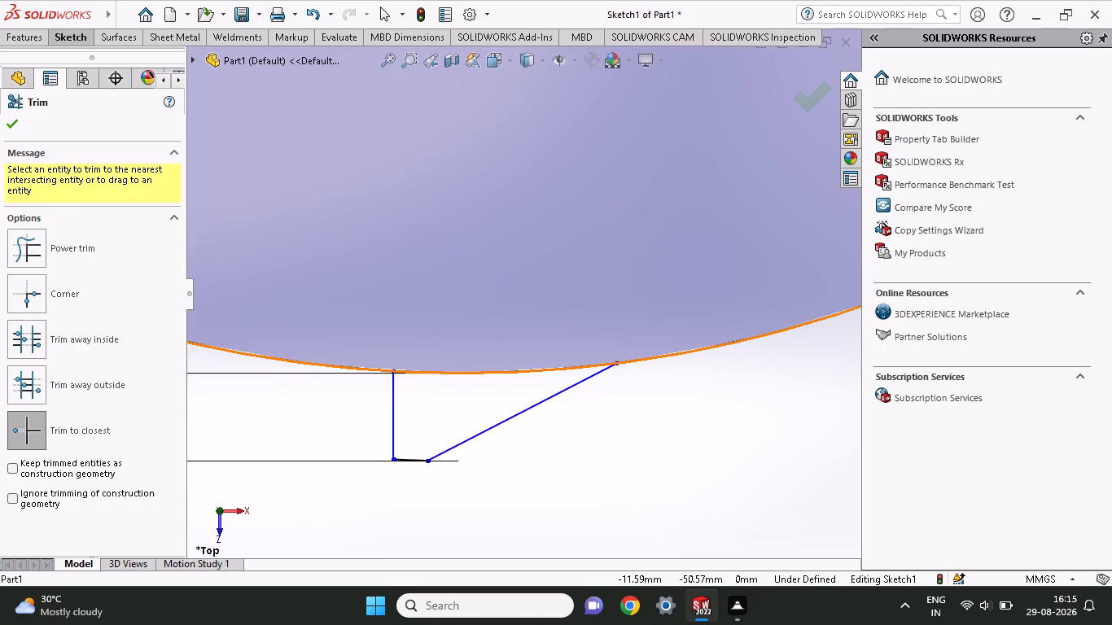
Start a new centre-point circle in the current sketch.
{"action": "left_click", "coordinate": [77, 43]}
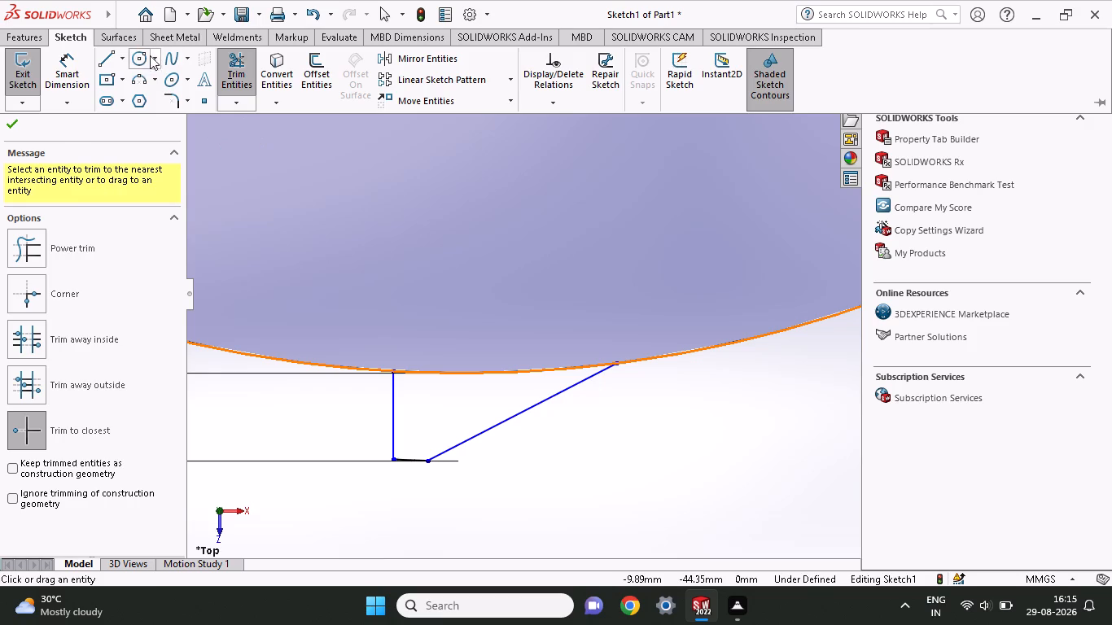
{"action": "left_click", "coordinate": [138, 57]}
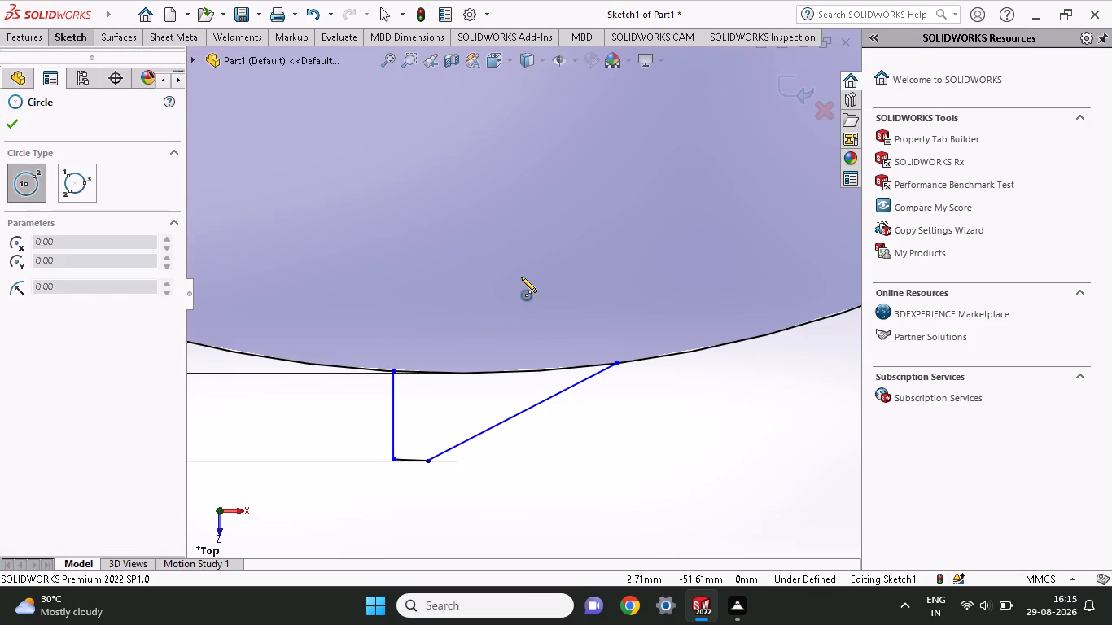
{"action": "scroll", "coordinate": [521, 277], "scroll_direction": "down", "scroll_amount": 6, "text": "ctrl"}
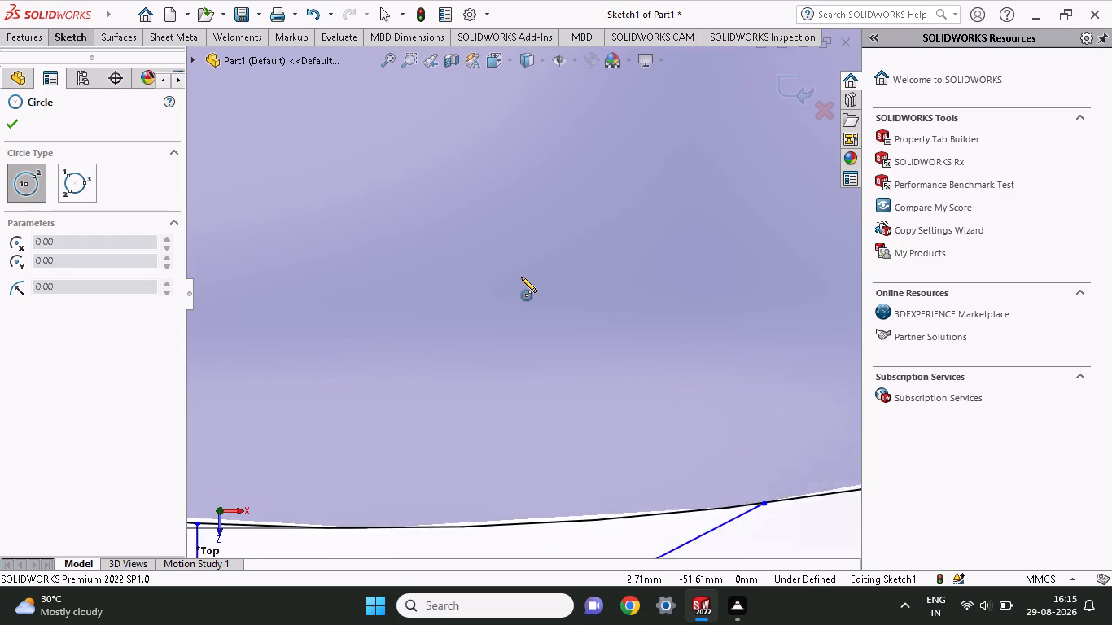
{"action": "scroll", "coordinate": [521, 277], "scroll_direction": "down", "scroll_amount": 1, "text": "ctrl"}
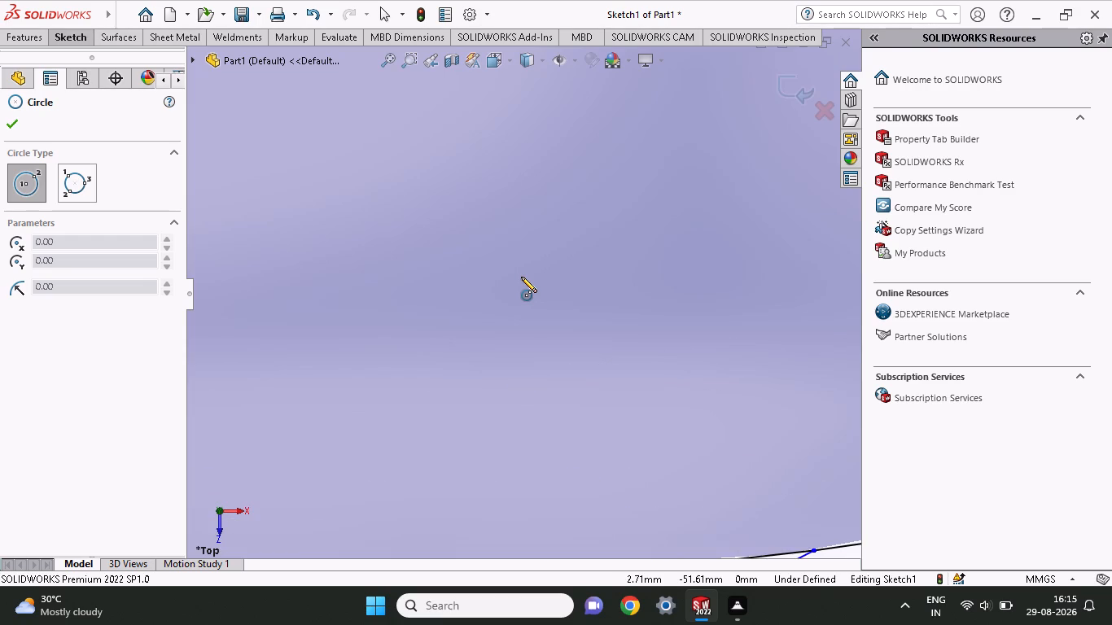
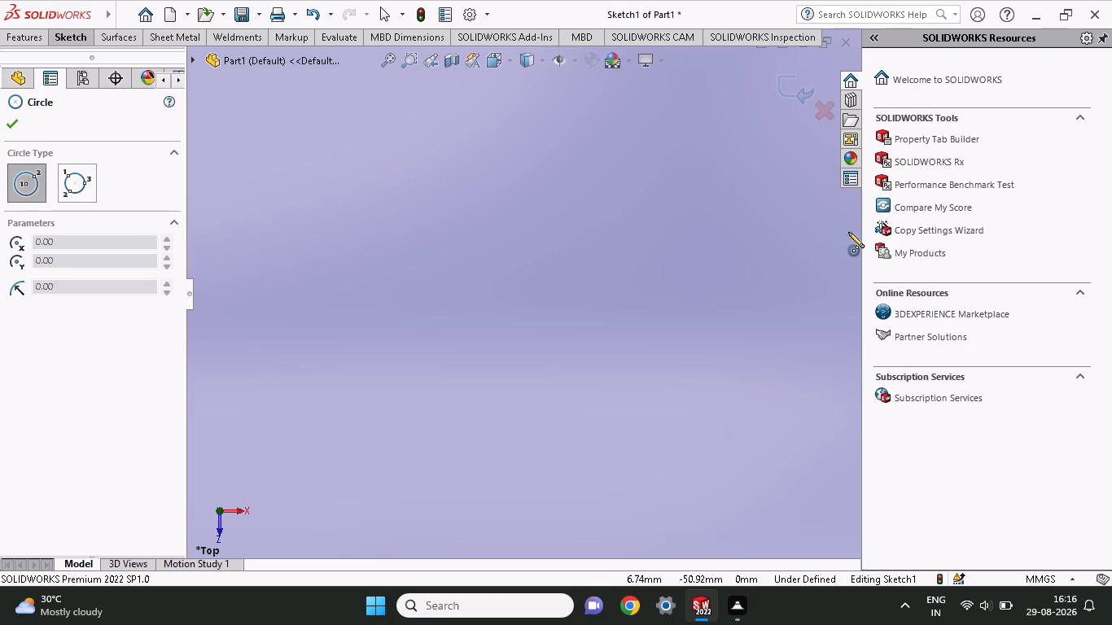
Draw a circle of radius 60 mm centred on the origin, passing through the outer end of the tooth.
{"action": "scroll", "coordinate": [844, 256], "scroll_direction": "down", "scroll_amount": 3, "text": "ctrl"}
{"action": "scroll", "coordinate": [844, 256], "scroll_direction": "up", "scroll_amount": 4, "text": "ctrl"}
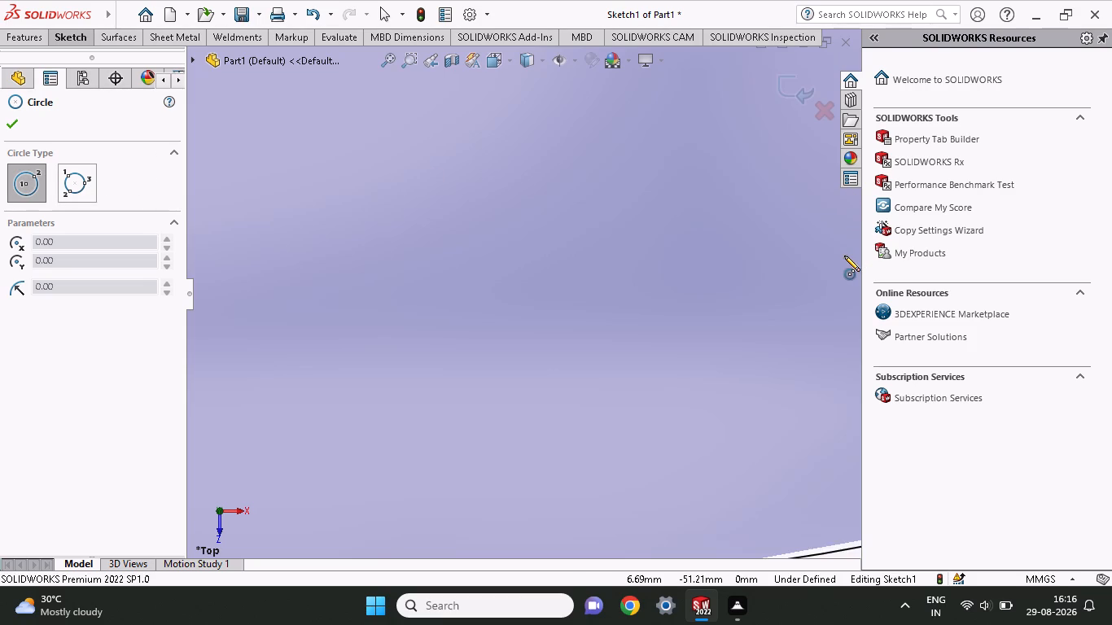
{"action": "scroll", "coordinate": [844, 256], "scroll_direction": "up", "scroll_amount": 11, "text": "ctrl"}
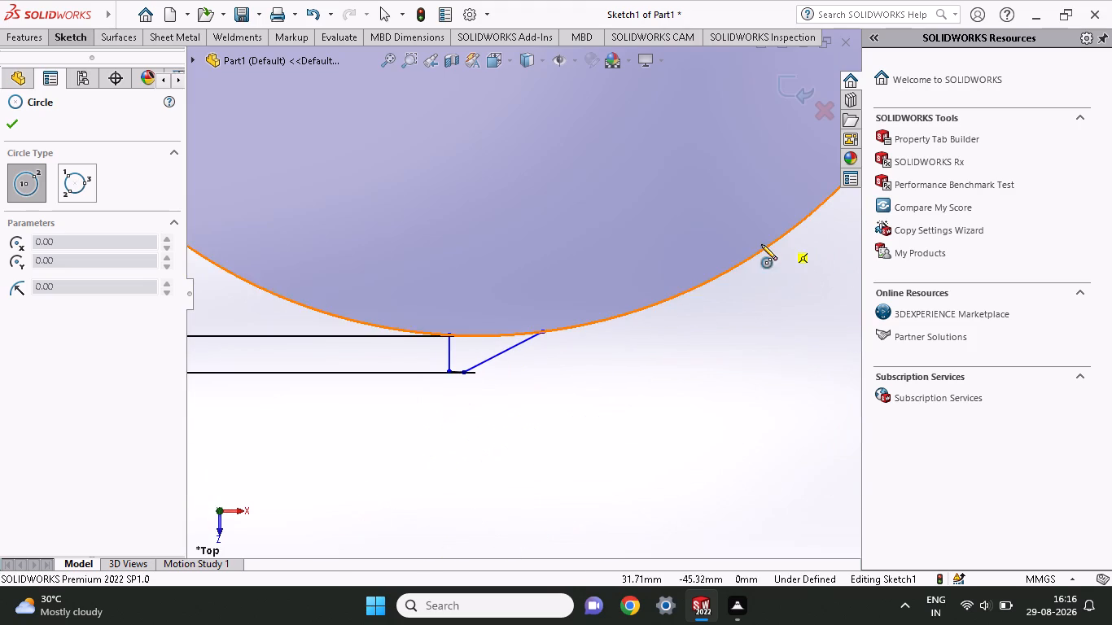
{"action": "scroll", "coordinate": [611, 227], "scroll_direction": "down", "scroll_amount": 3, "text": "ctrl"}
{"action": "scroll", "coordinate": [611, 227], "scroll_direction": "up", "scroll_amount": 11, "text": "ctrl"}
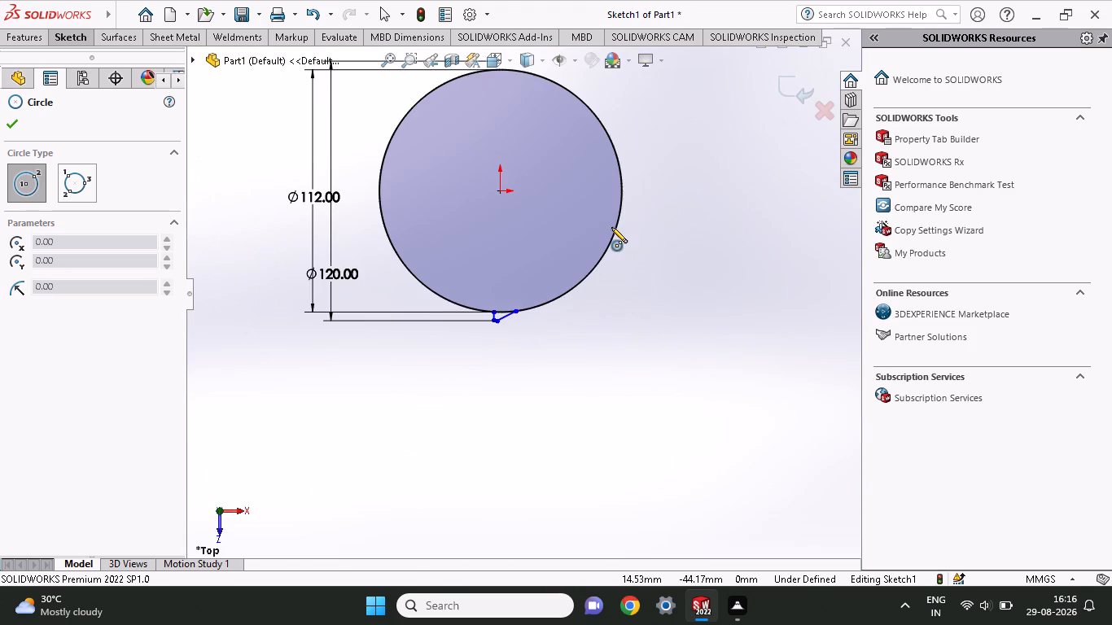
{"action": "left_click", "coordinate": [501, 191]}
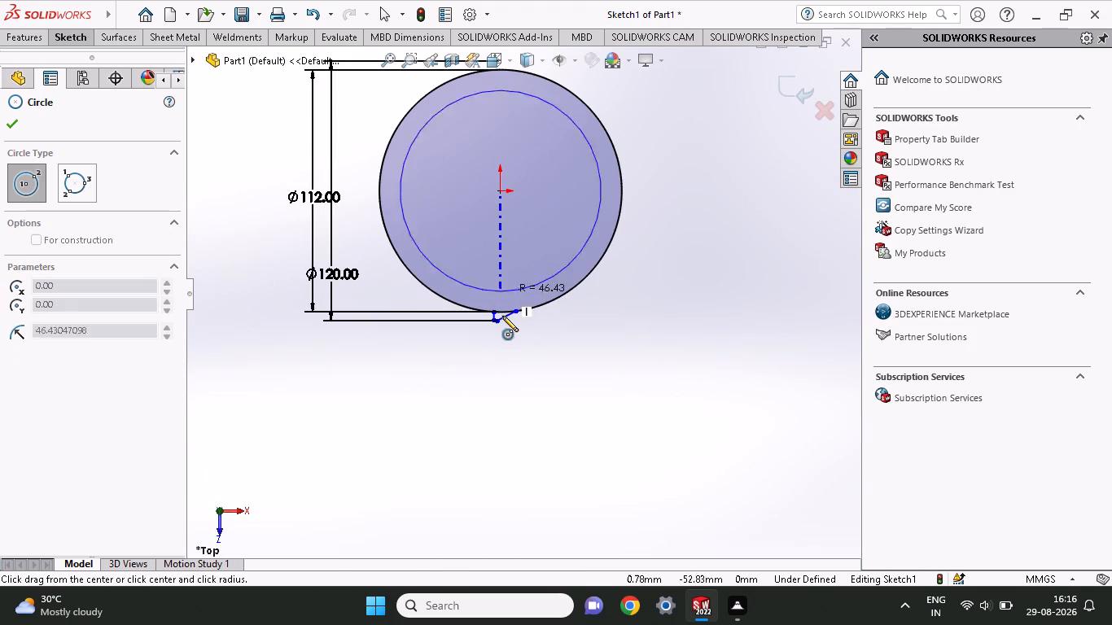
{"action": "left_click", "coordinate": [500, 326]}
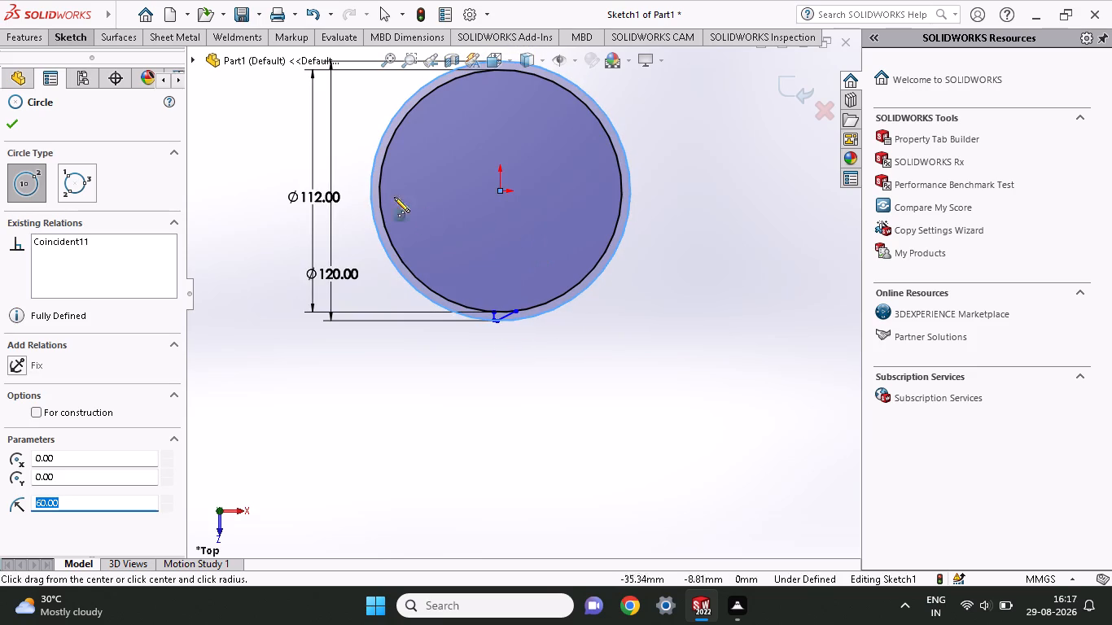
Start a circular sketch pattern about the origin, including the new circle and the tooth's slanted line, vertical line and short outer arc.
{"action": "left_click", "coordinate": [49, 40]}
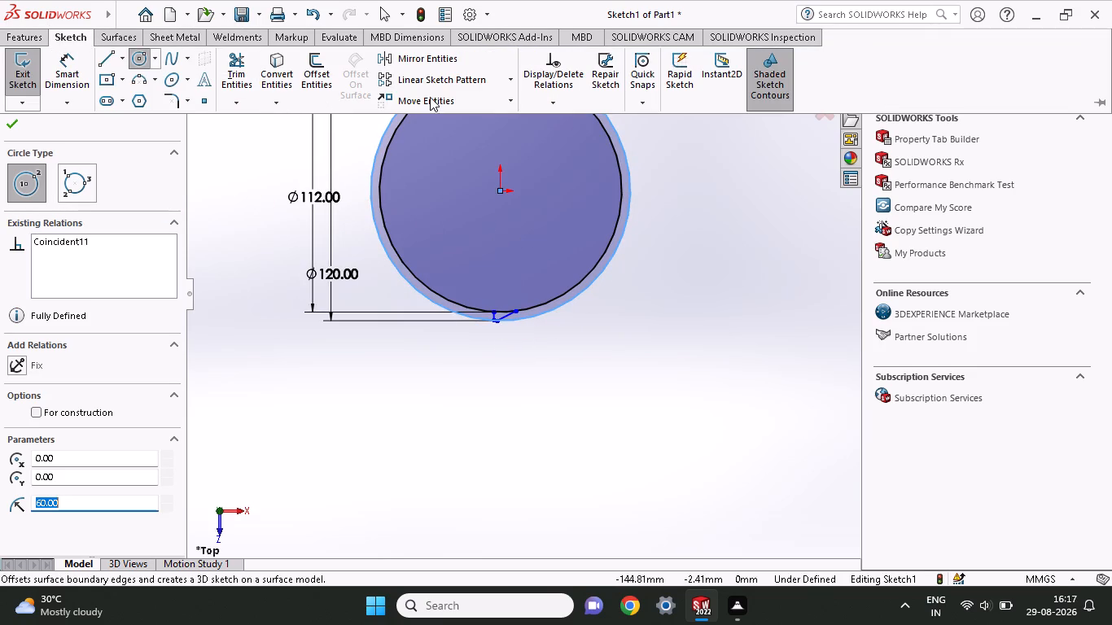
{"action": "left_click", "coordinate": [511, 85]}
{"action": "left_click", "coordinate": [495, 119]}
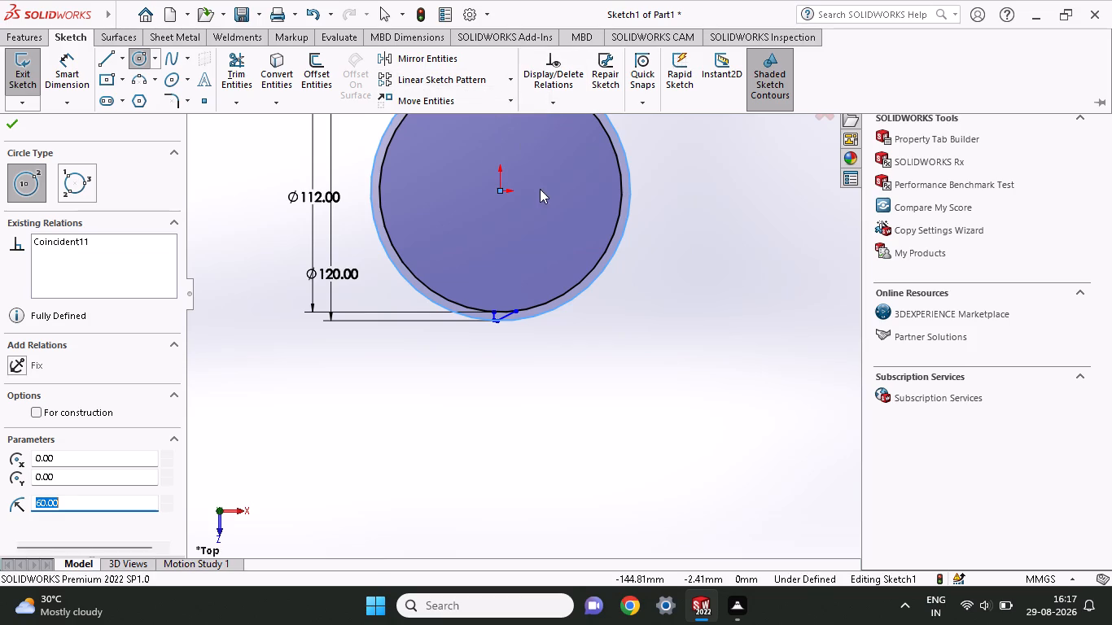
{"action": "left_click", "coordinate": [497, 189]}
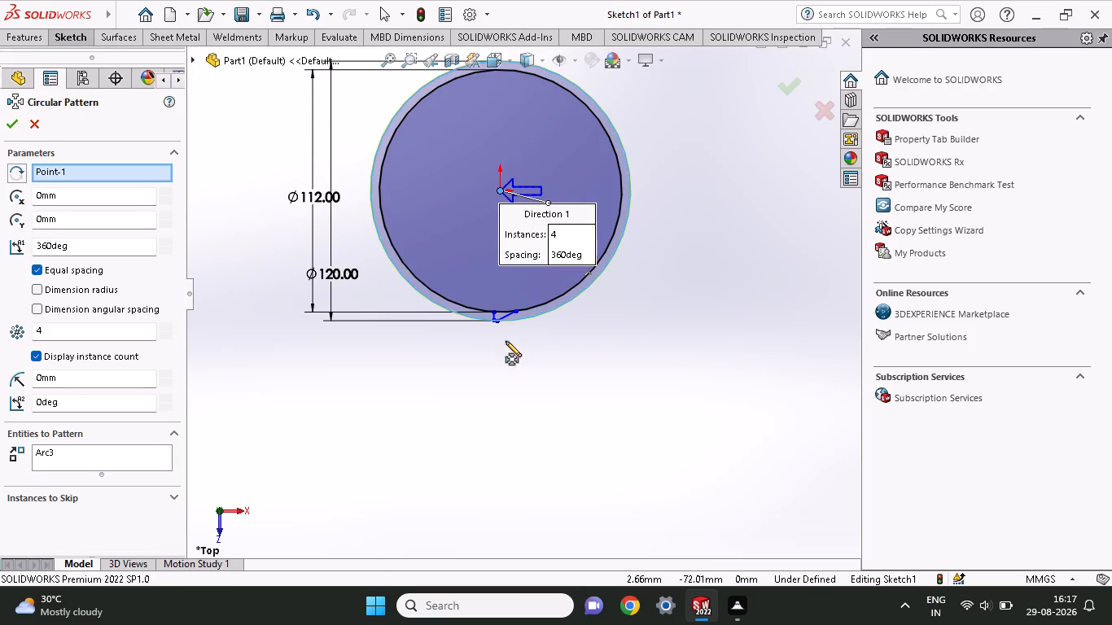
{"action": "left_click", "coordinate": [503, 320]}
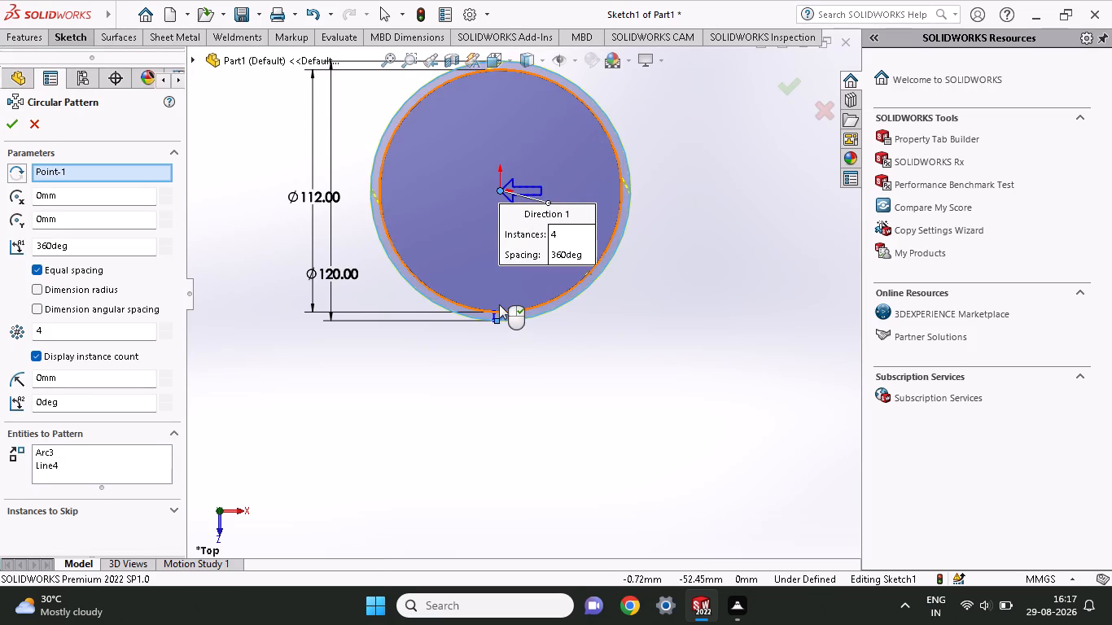
{"action": "scroll", "coordinate": [499, 304], "scroll_direction": "up", "scroll_amount": 4, "text": "ctrl"}
{"action": "scroll", "coordinate": [499, 304], "scroll_direction": "down", "scroll_amount": 7, "text": "ctrl"}
{"action": "scroll", "coordinate": [598, 244], "scroll_direction": "down", "scroll_amount": 6, "text": "ctrl"}
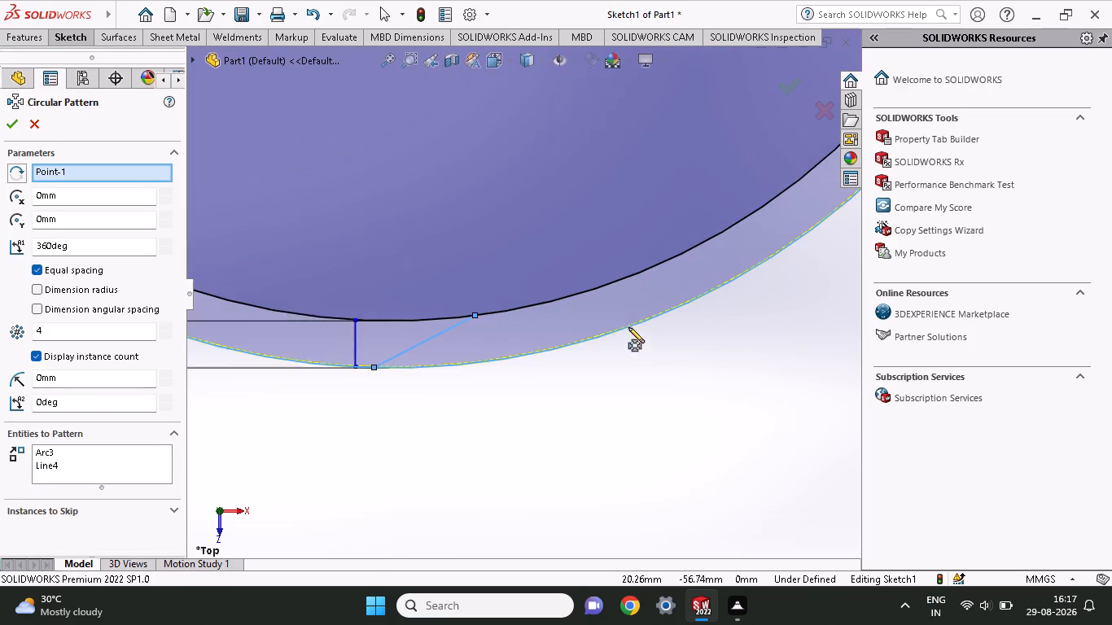
{"action": "scroll", "coordinate": [624, 314], "scroll_direction": "down", "scroll_amount": 4, "text": "ctrl"}
{"action": "scroll", "coordinate": [401, 335], "scroll_direction": "up", "scroll_amount": 3, "text": "ctrl"}
{"action": "scroll", "coordinate": [401, 335], "scroll_direction": "down", "scroll_amount": 1}
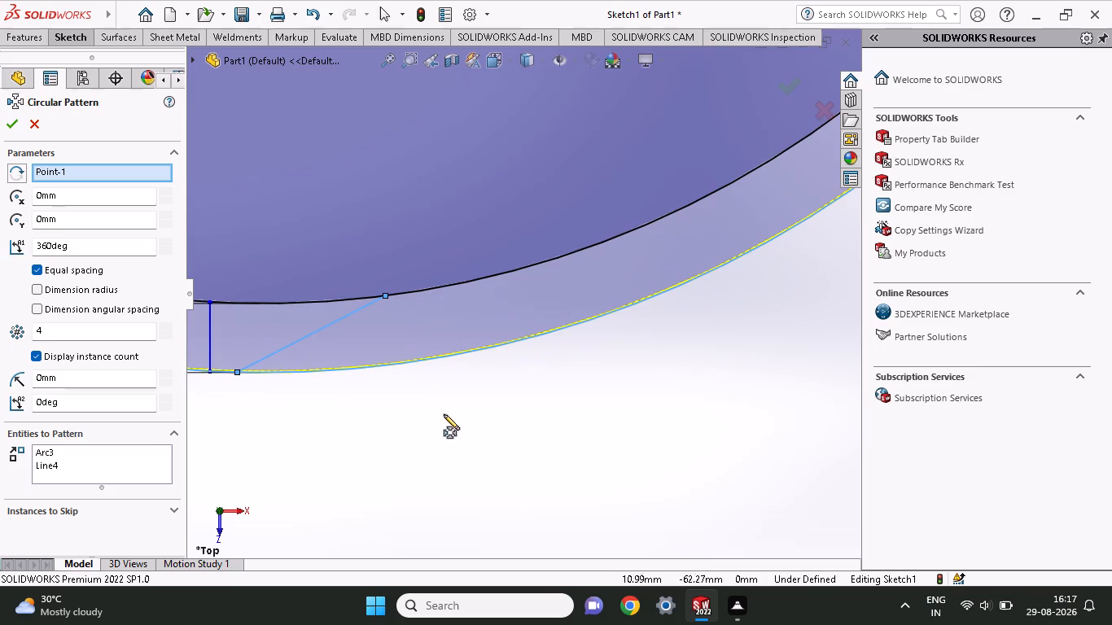
{"action": "left_click", "coordinate": [208, 340]}
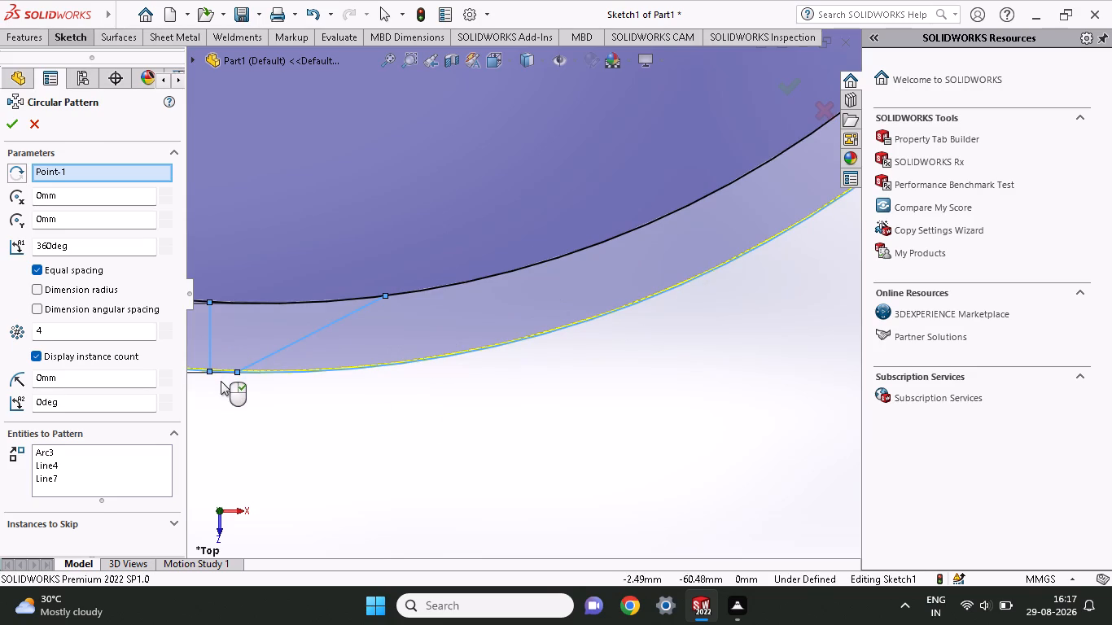
{"action": "left_click", "coordinate": [221, 373]}
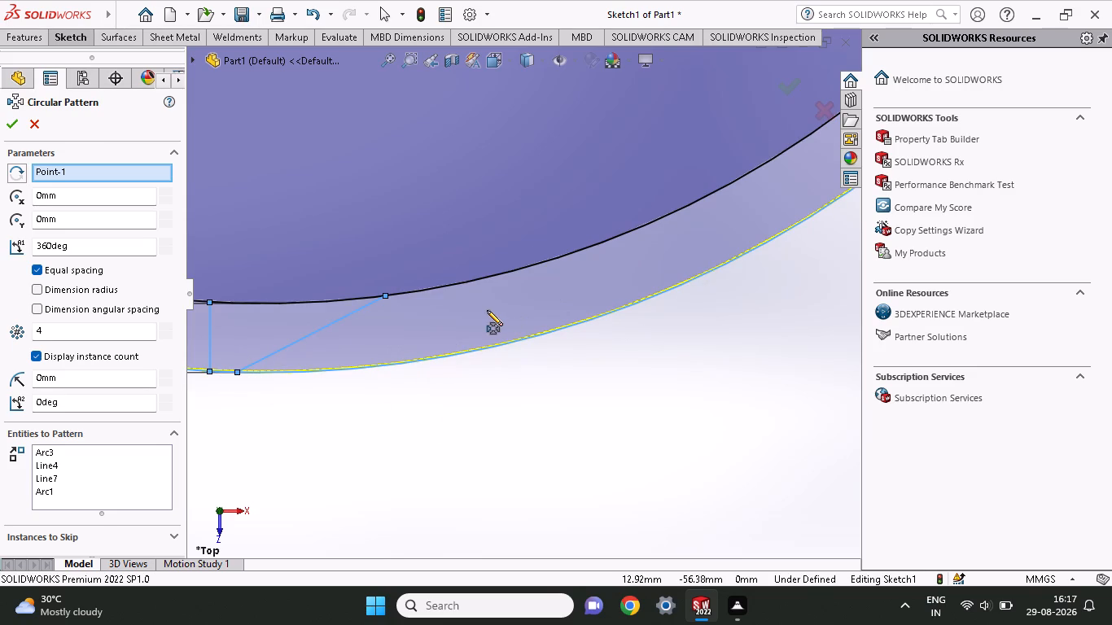
Set the pattern to 30 instances over 360 degrees, add the 112 mm circle to its entities, and create it.
{"action": "scroll", "coordinate": [487, 310], "scroll_direction": "down", "scroll_amount": 5, "text": "ctrl"}
{"action": "scroll", "coordinate": [487, 310], "scroll_direction": "up", "scroll_amount": 1, "text": "ctrl"}
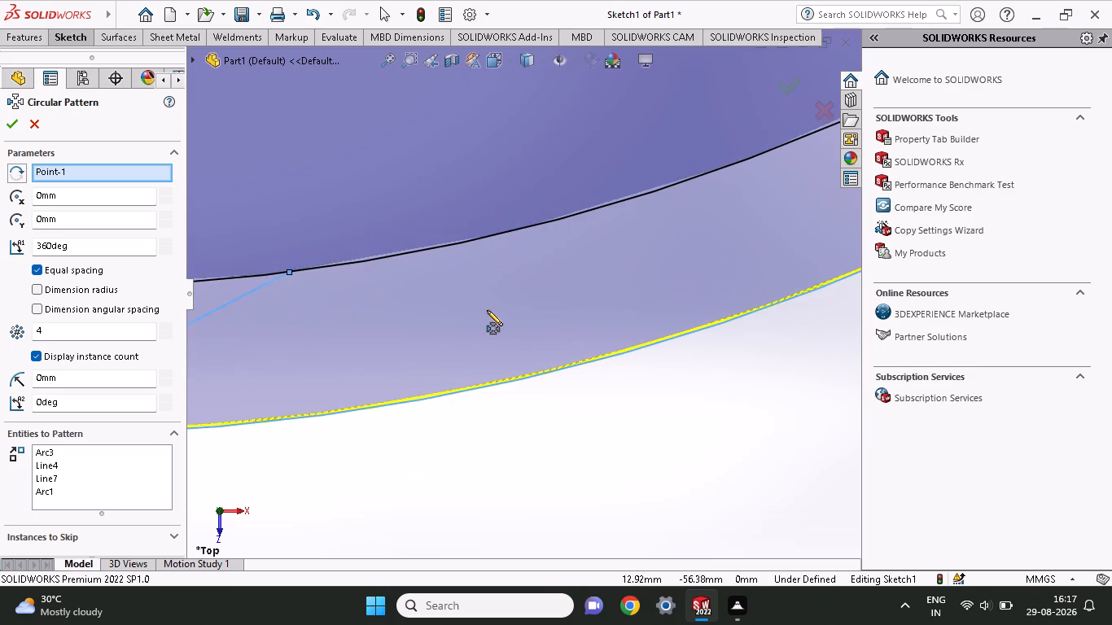
{"action": "scroll", "coordinate": [487, 310], "scroll_direction": "up", "scroll_amount": 12, "text": "ctrl"}
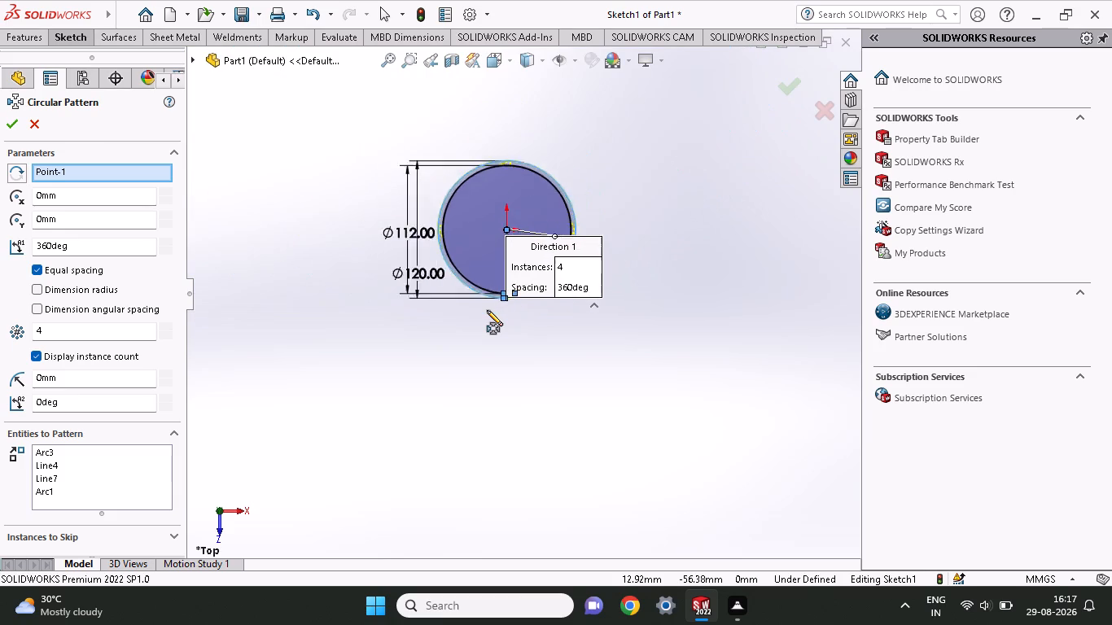
{"action": "scroll", "coordinate": [487, 310], "scroll_direction": "up", "scroll_amount": 1, "text": "ctrl"}
{"action": "scroll", "coordinate": [487, 310], "scroll_direction": "down", "scroll_amount": 1, "text": "ctrl"}
{"action": "scroll", "coordinate": [520, 169], "scroll_direction": "down", "scroll_amount": 2, "text": "ctrl"}
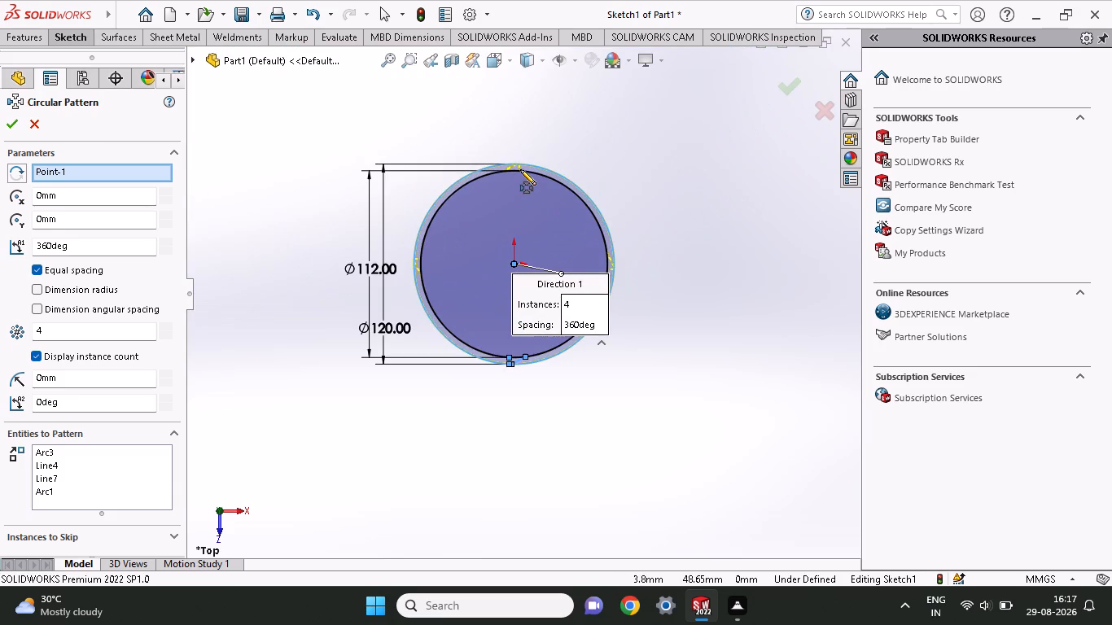
{"action": "left_click", "coordinate": [111, 343]}
{"action": "left_click_drag", "start_coordinate": [86, 334], "coordinate": [0, 346]}
{"action": "type", "text": "30"}
{"action": "key", "text": "Return"}
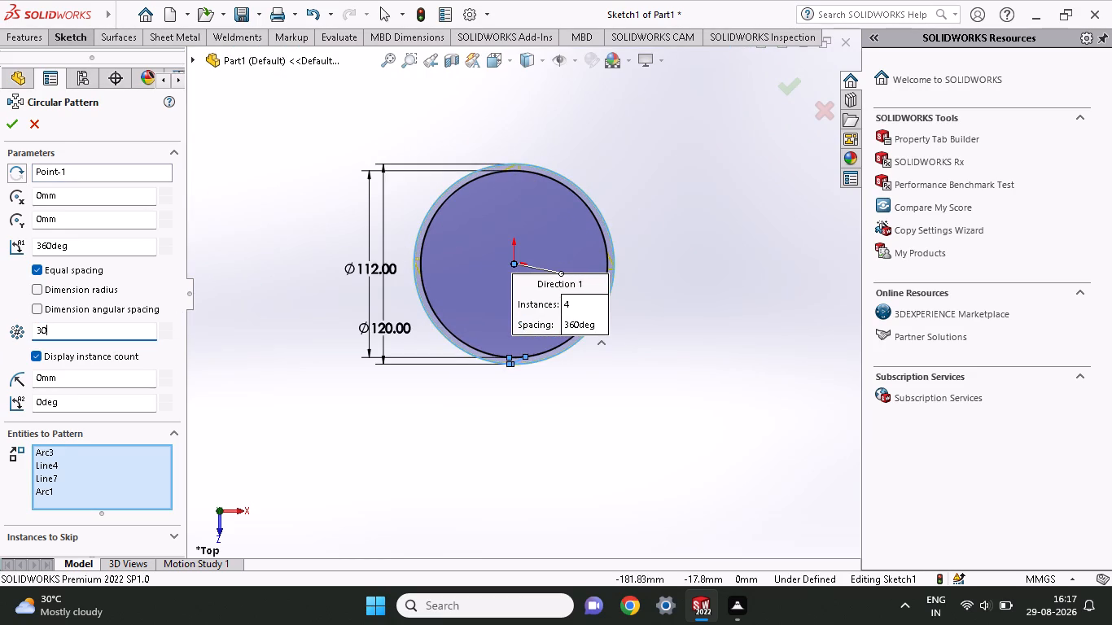
{"action": "left_click", "coordinate": [470, 337]}
{"action": "scroll", "coordinate": [474, 335], "scroll_direction": "up", "scroll_amount": 2, "text": "ctrl"}
{"action": "scroll", "coordinate": [474, 335], "scroll_direction": "left", "scroll_amount": 1}
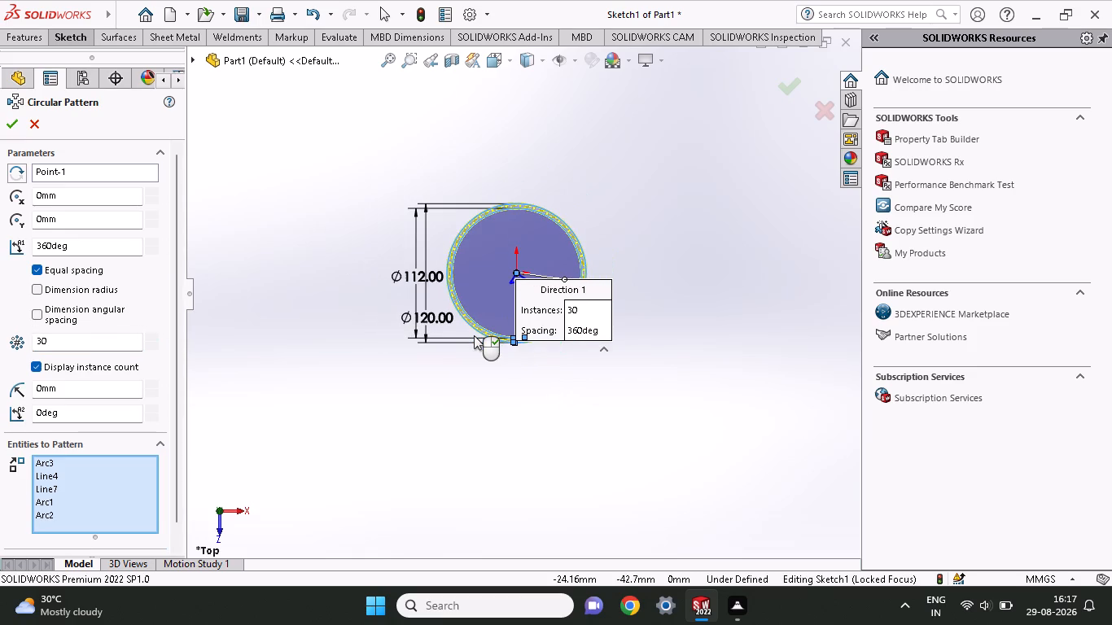
{"action": "scroll", "coordinate": [474, 335], "scroll_direction": "down", "scroll_amount": 6, "text": "ctrl"}
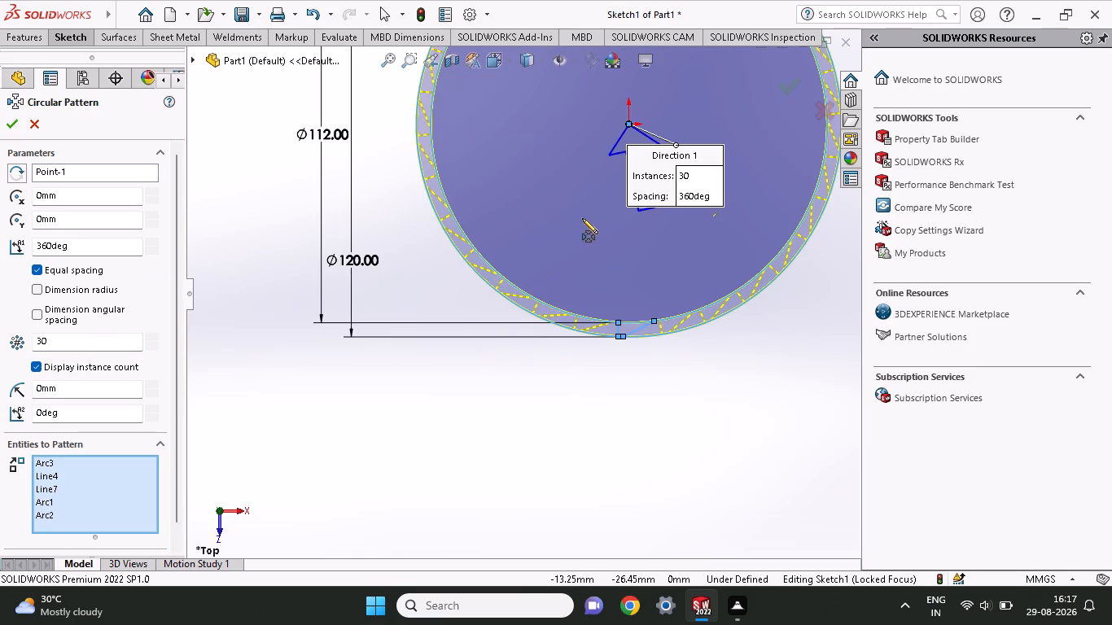
{"action": "left_click", "coordinate": [7, 129]}
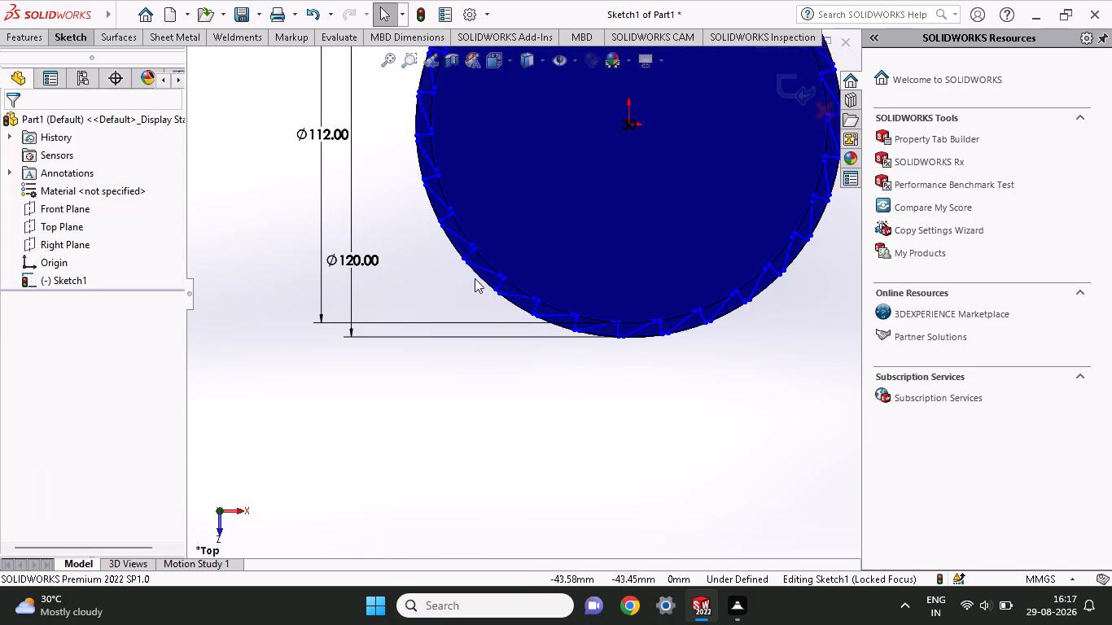
Delete three of the overlapping 120 mm outer circles, beginning with the pattern's seed circle.
{"action": "left_click", "coordinate": [480, 276]}
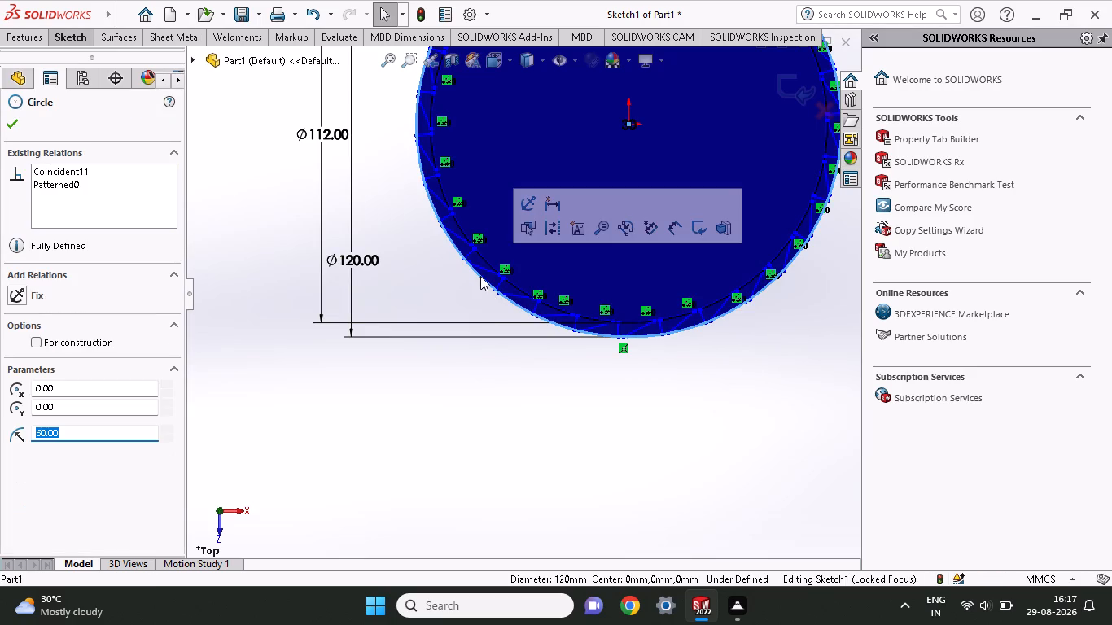
{"action": "key", "text": "Delete"}
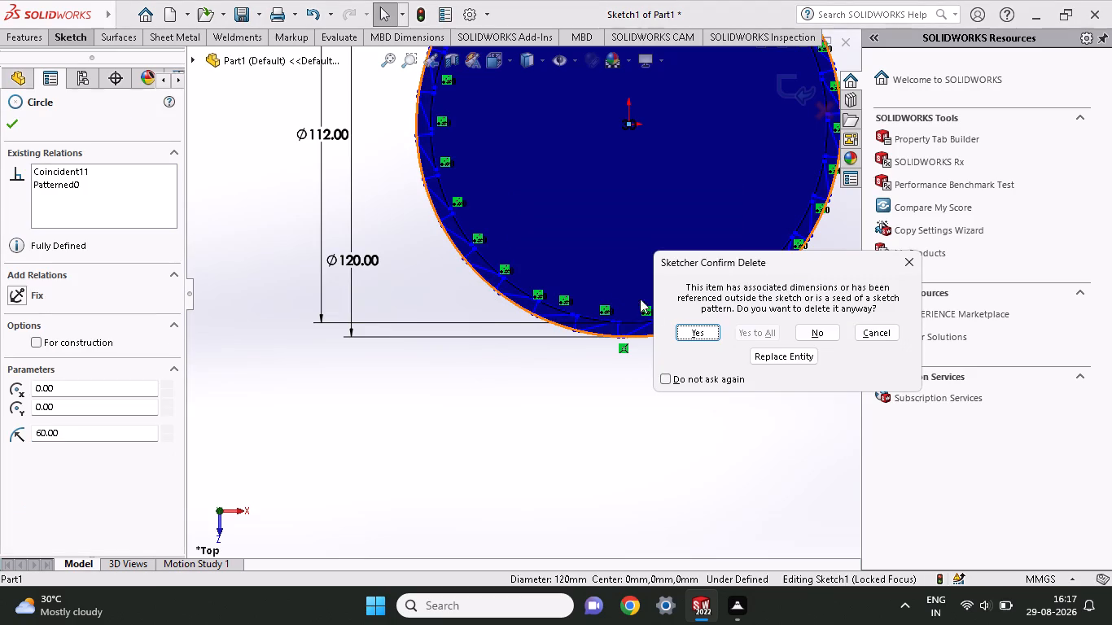
{"action": "left_click", "coordinate": [691, 330]}
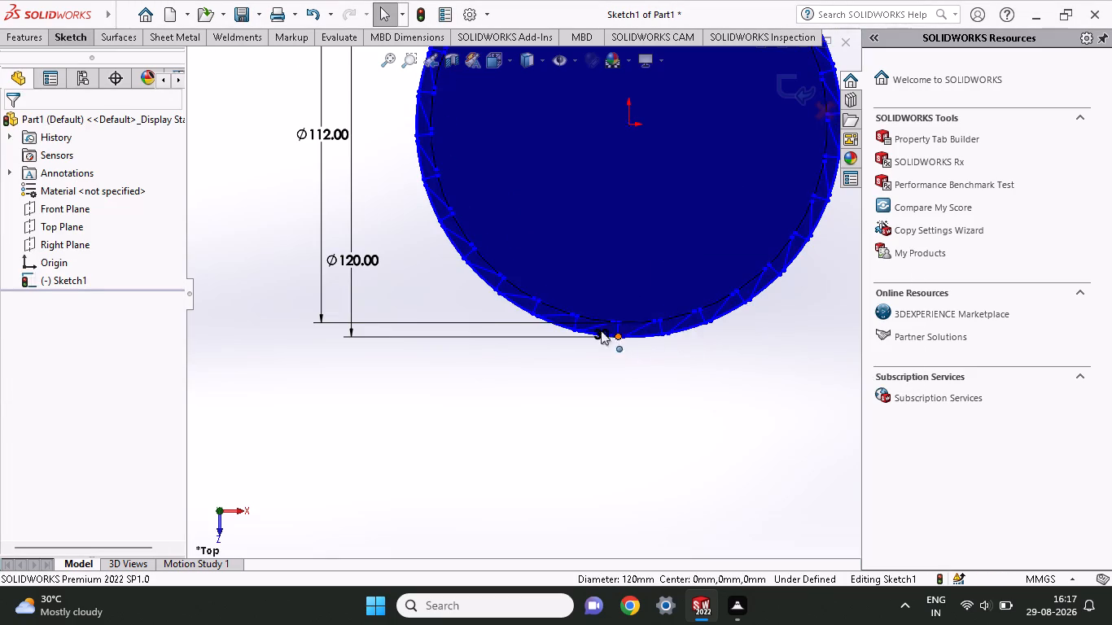
{"action": "left_click", "coordinate": [555, 323]}
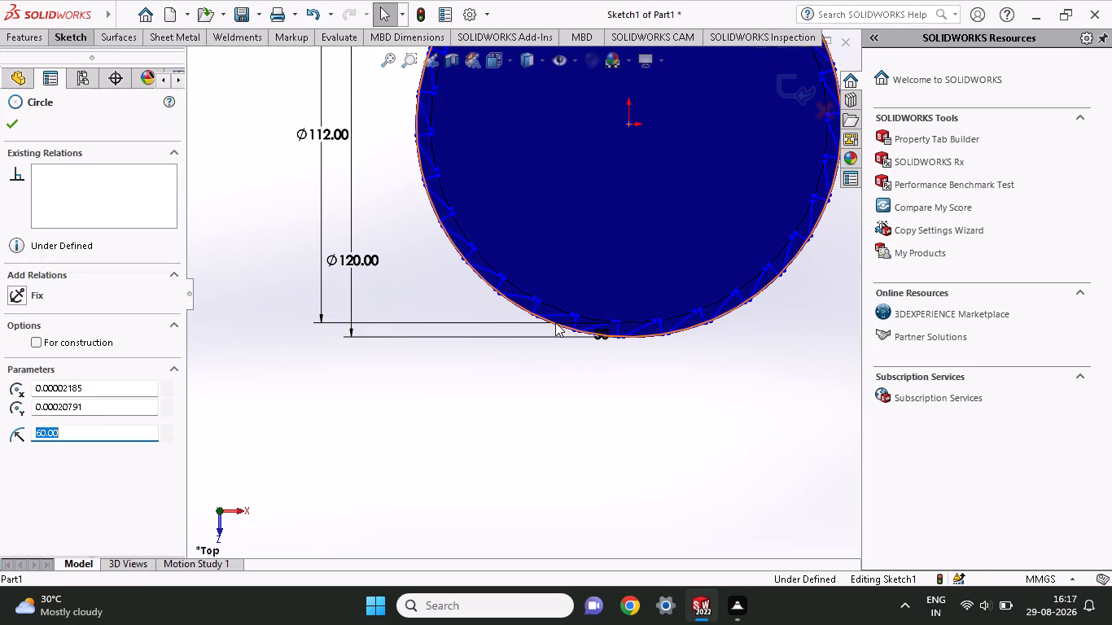
{"action": "right_click", "coordinate": [555, 322]}
{"action": "left_click", "coordinate": [580, 548]}
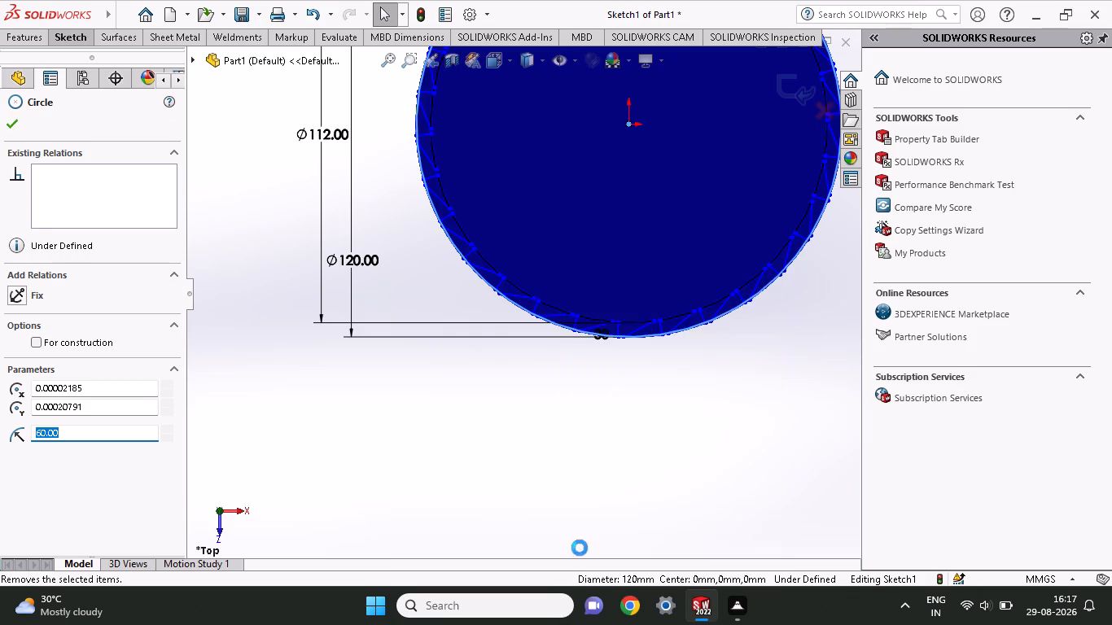
{"action": "left_click", "coordinate": [557, 325]}
{"action": "right_click", "coordinate": [558, 326]}
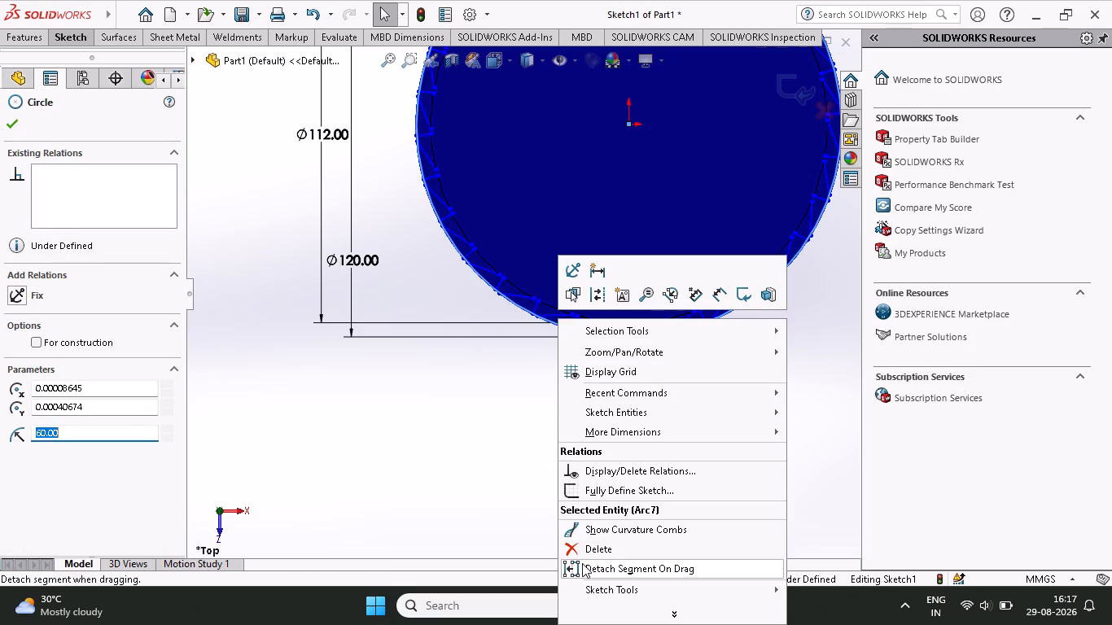
{"action": "left_click", "coordinate": [582, 557]}
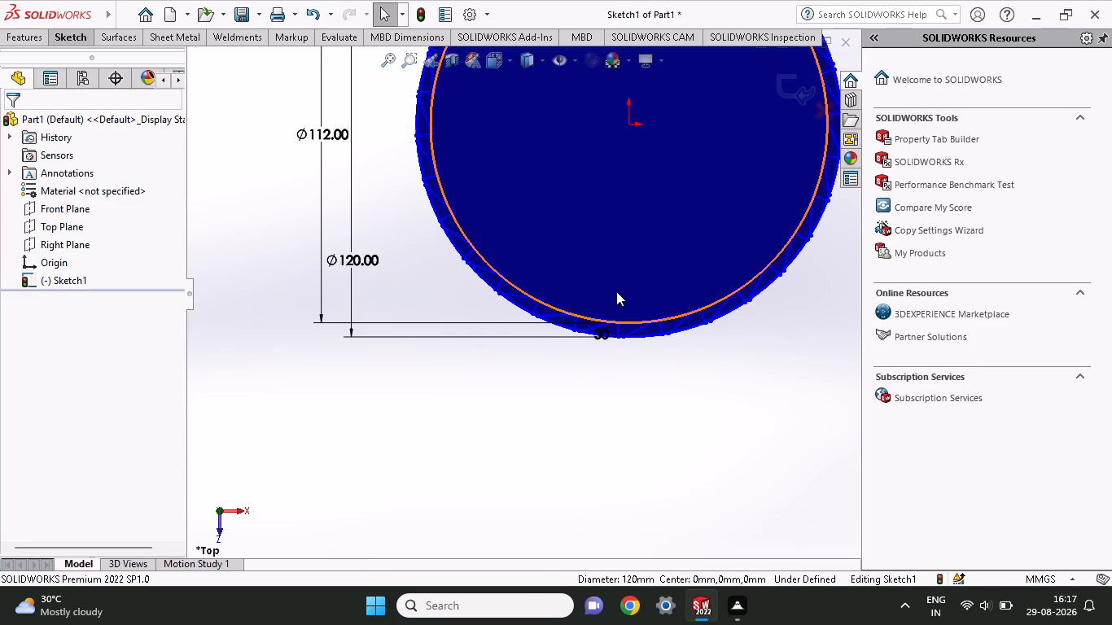
Open the sketch relations of a remaining 120 mm outer circle.
{"action": "scroll", "coordinate": [638, 216], "scroll_direction": "down", "scroll_amount": 1}
{"action": "scroll", "coordinate": [638, 216], "scroll_direction": "up", "scroll_amount": 2}
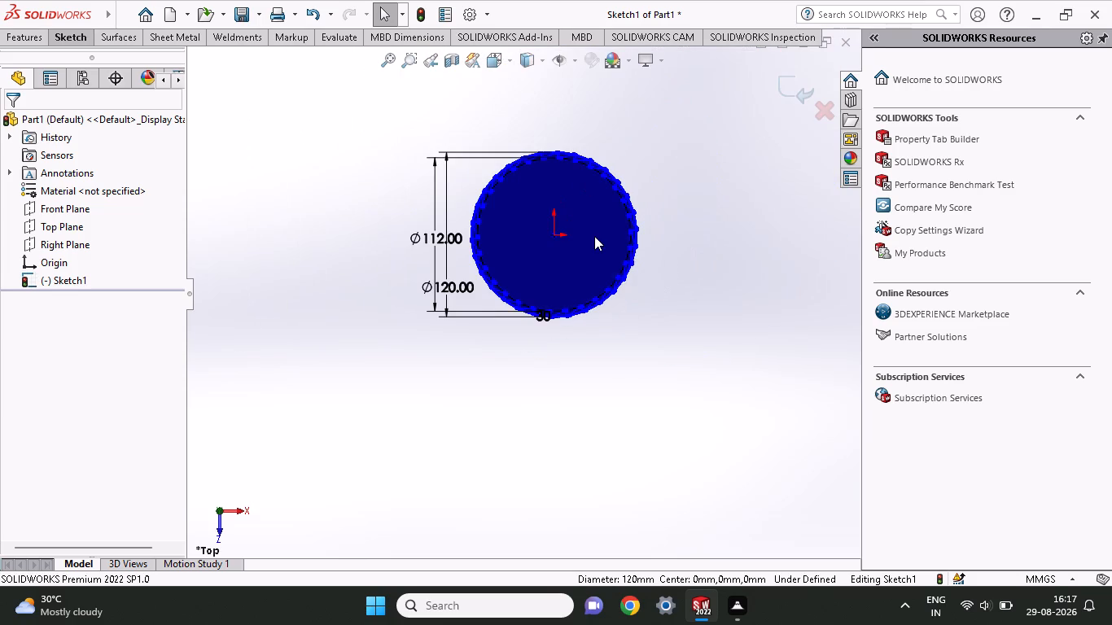
{"action": "scroll", "coordinate": [606, 219], "scroll_direction": "down", "scroll_amount": 5, "text": "ctrl"}
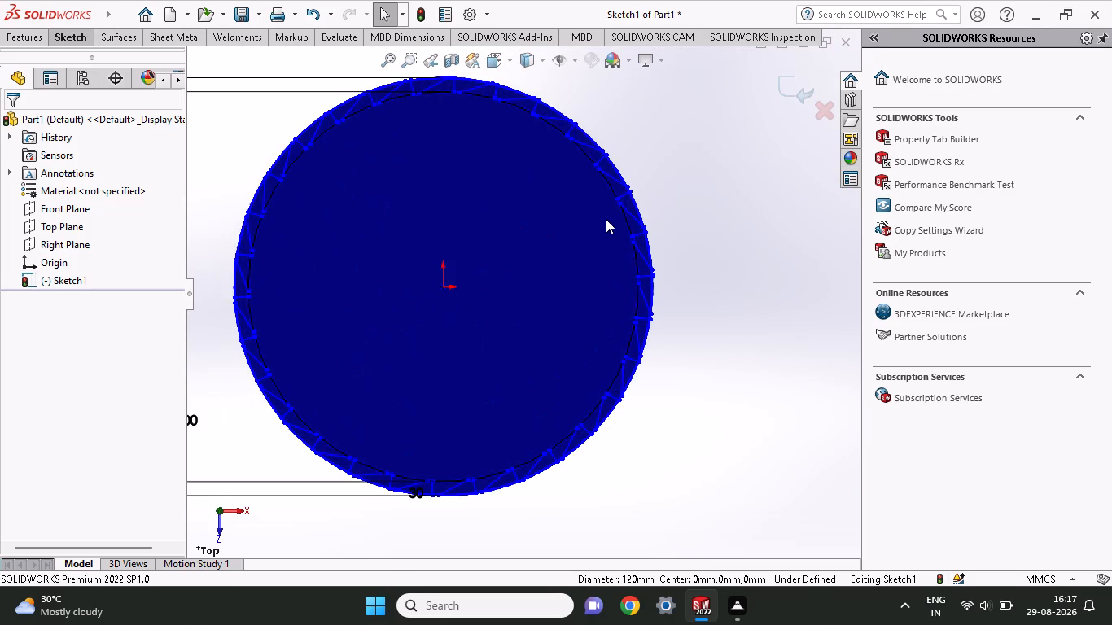
{"action": "left_click", "coordinate": [466, 496]}
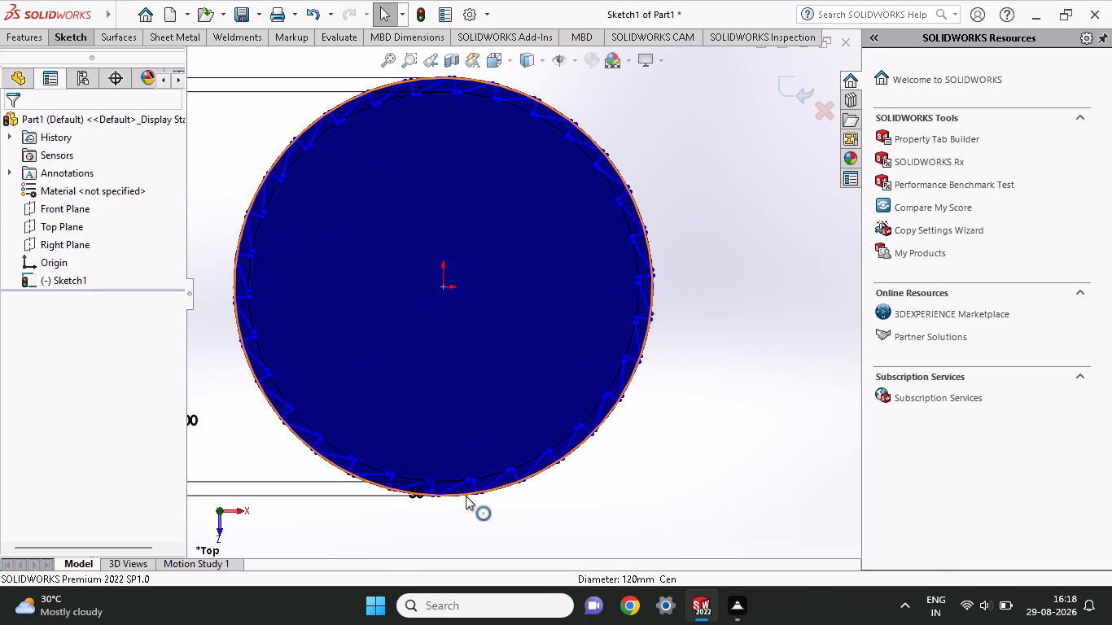
{"action": "right_click", "coordinate": [466, 496]}
{"action": "left_click", "coordinate": [488, 474]}
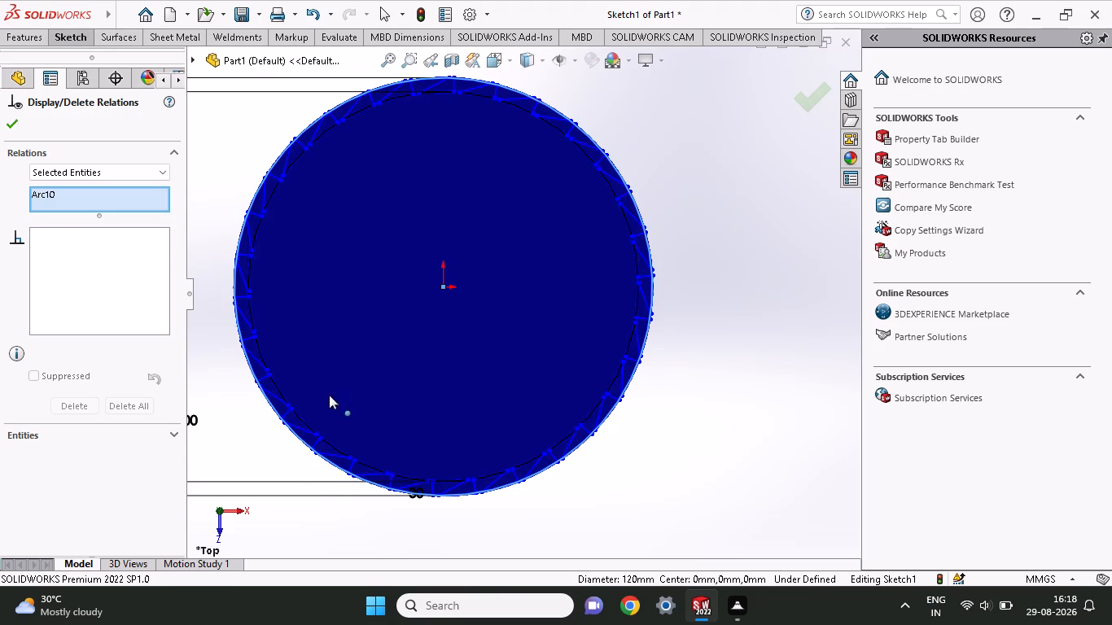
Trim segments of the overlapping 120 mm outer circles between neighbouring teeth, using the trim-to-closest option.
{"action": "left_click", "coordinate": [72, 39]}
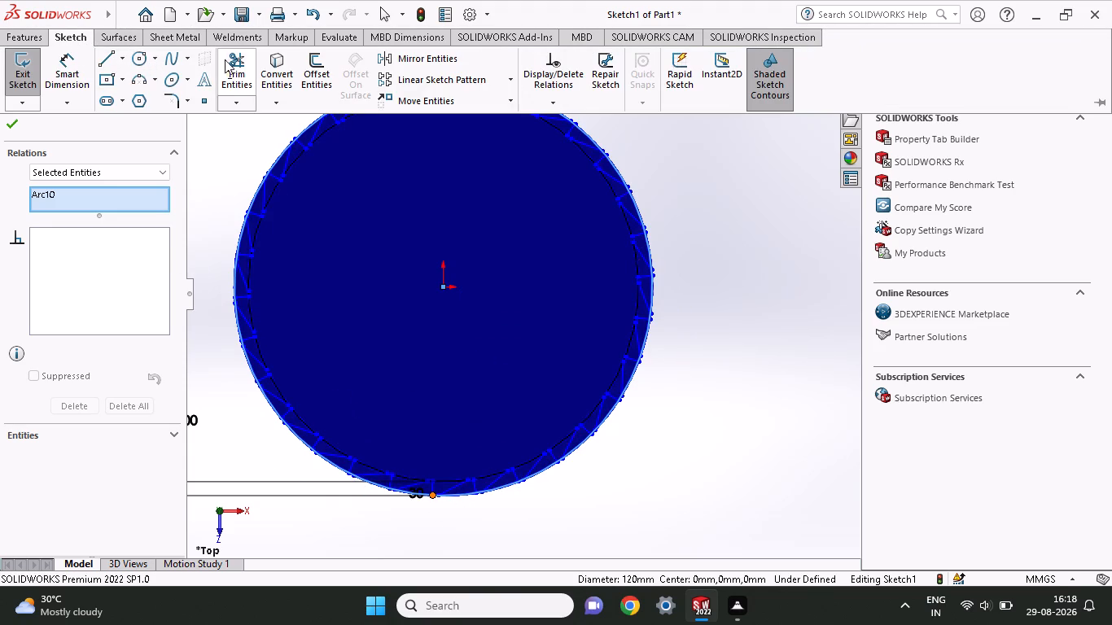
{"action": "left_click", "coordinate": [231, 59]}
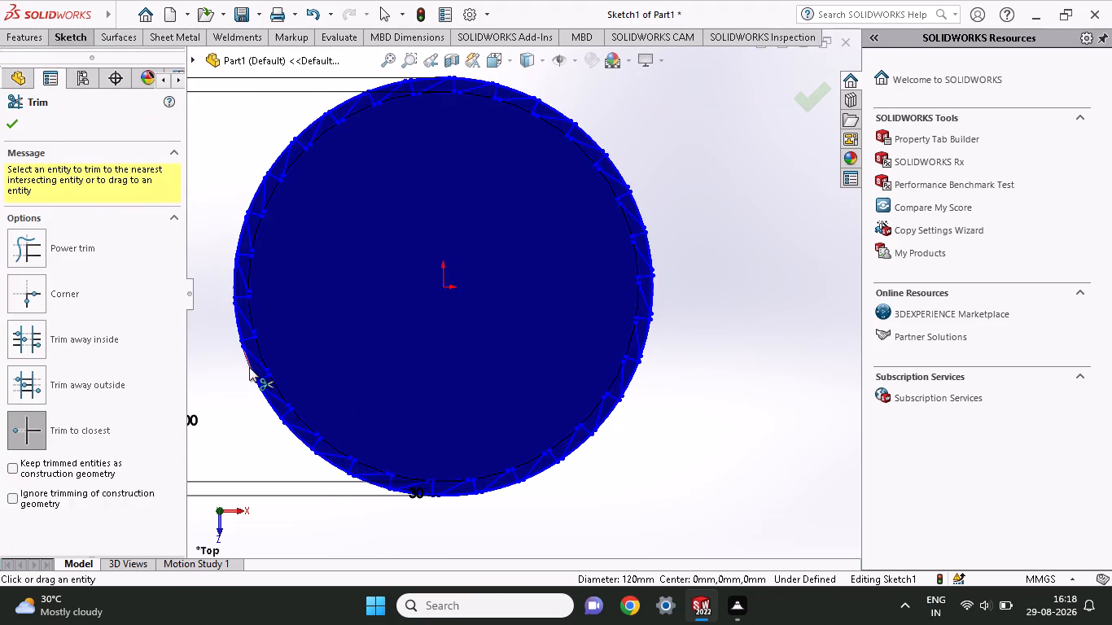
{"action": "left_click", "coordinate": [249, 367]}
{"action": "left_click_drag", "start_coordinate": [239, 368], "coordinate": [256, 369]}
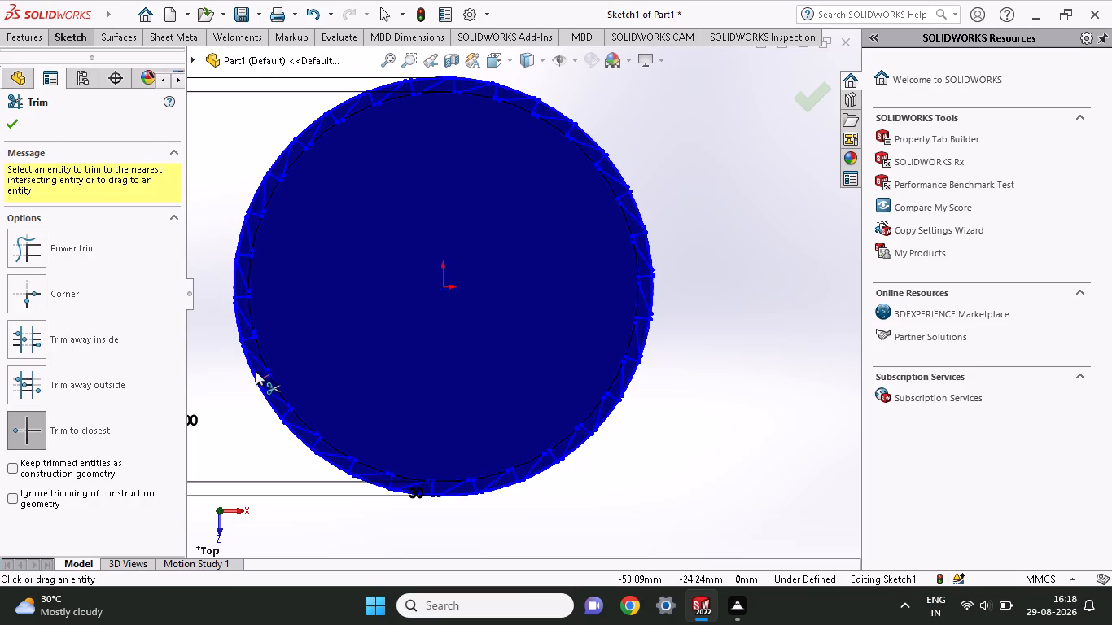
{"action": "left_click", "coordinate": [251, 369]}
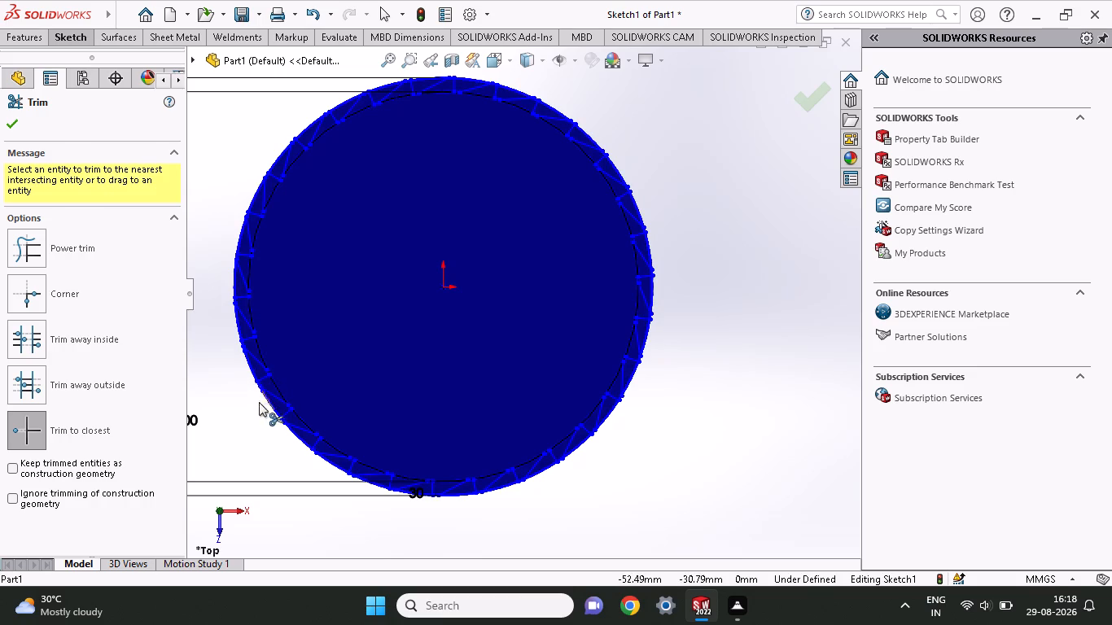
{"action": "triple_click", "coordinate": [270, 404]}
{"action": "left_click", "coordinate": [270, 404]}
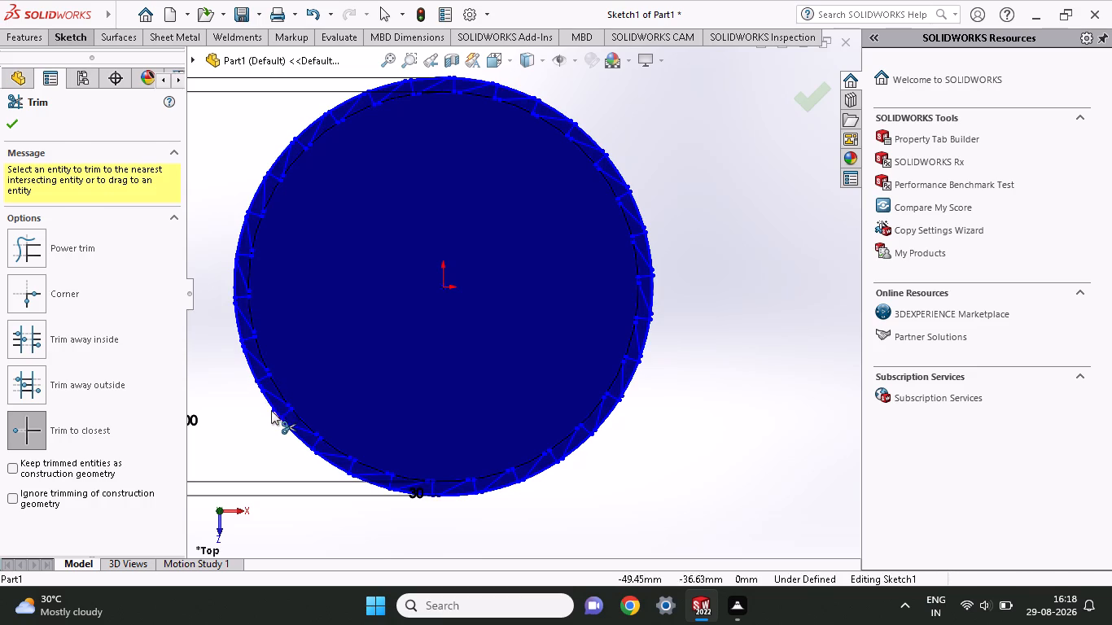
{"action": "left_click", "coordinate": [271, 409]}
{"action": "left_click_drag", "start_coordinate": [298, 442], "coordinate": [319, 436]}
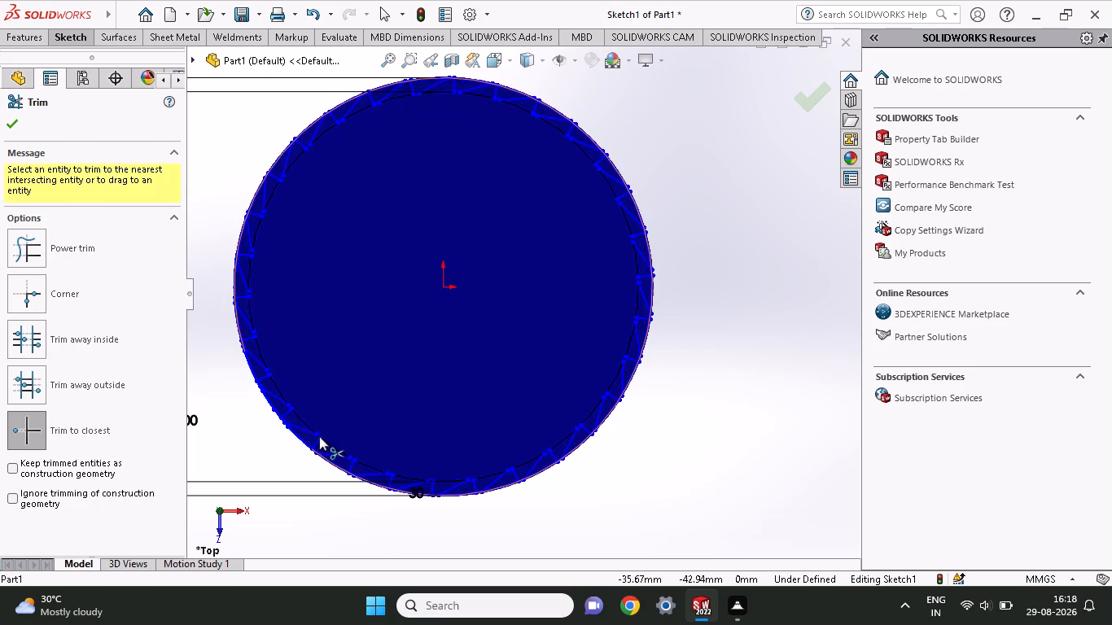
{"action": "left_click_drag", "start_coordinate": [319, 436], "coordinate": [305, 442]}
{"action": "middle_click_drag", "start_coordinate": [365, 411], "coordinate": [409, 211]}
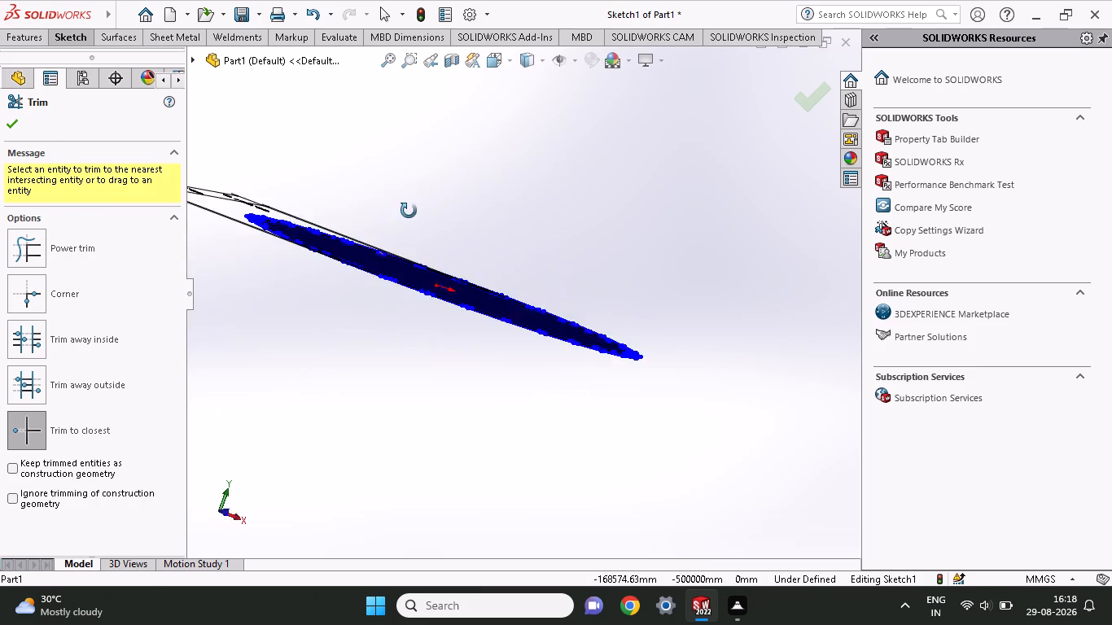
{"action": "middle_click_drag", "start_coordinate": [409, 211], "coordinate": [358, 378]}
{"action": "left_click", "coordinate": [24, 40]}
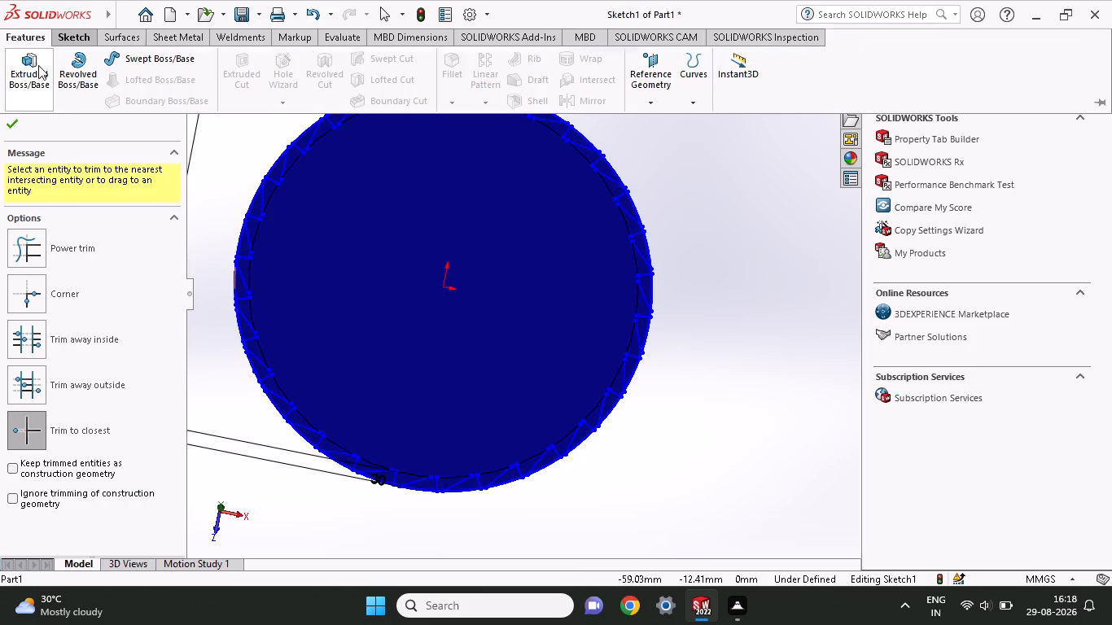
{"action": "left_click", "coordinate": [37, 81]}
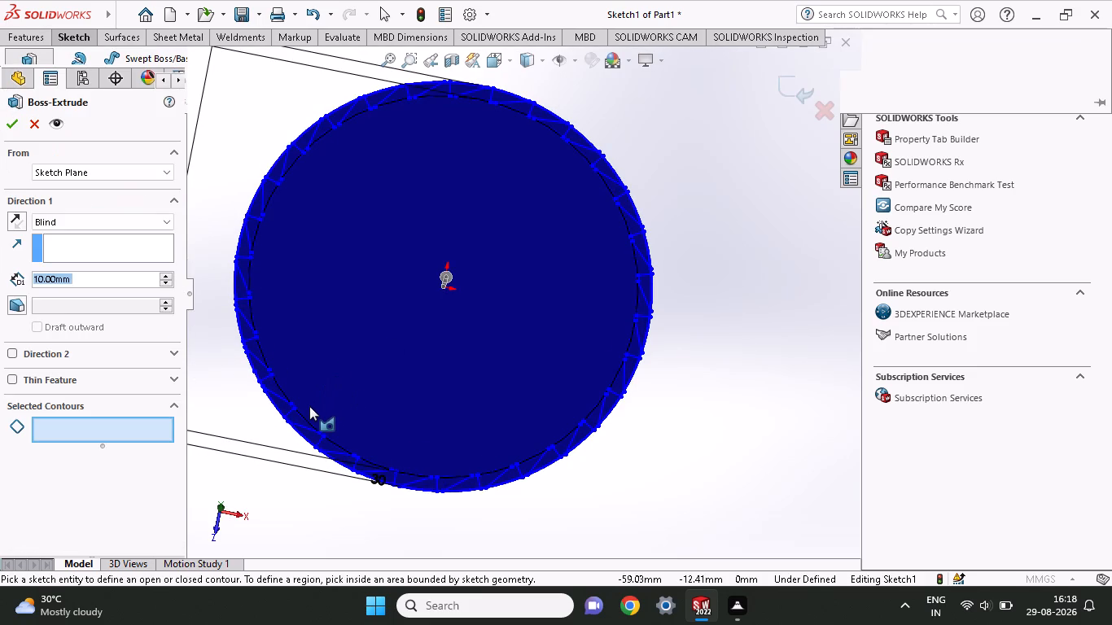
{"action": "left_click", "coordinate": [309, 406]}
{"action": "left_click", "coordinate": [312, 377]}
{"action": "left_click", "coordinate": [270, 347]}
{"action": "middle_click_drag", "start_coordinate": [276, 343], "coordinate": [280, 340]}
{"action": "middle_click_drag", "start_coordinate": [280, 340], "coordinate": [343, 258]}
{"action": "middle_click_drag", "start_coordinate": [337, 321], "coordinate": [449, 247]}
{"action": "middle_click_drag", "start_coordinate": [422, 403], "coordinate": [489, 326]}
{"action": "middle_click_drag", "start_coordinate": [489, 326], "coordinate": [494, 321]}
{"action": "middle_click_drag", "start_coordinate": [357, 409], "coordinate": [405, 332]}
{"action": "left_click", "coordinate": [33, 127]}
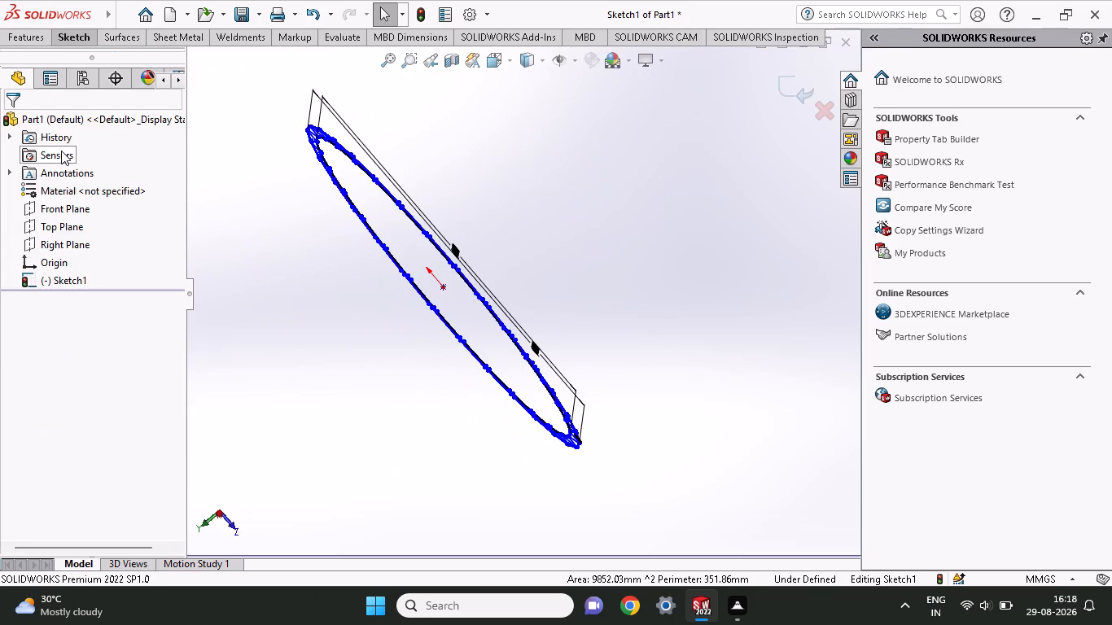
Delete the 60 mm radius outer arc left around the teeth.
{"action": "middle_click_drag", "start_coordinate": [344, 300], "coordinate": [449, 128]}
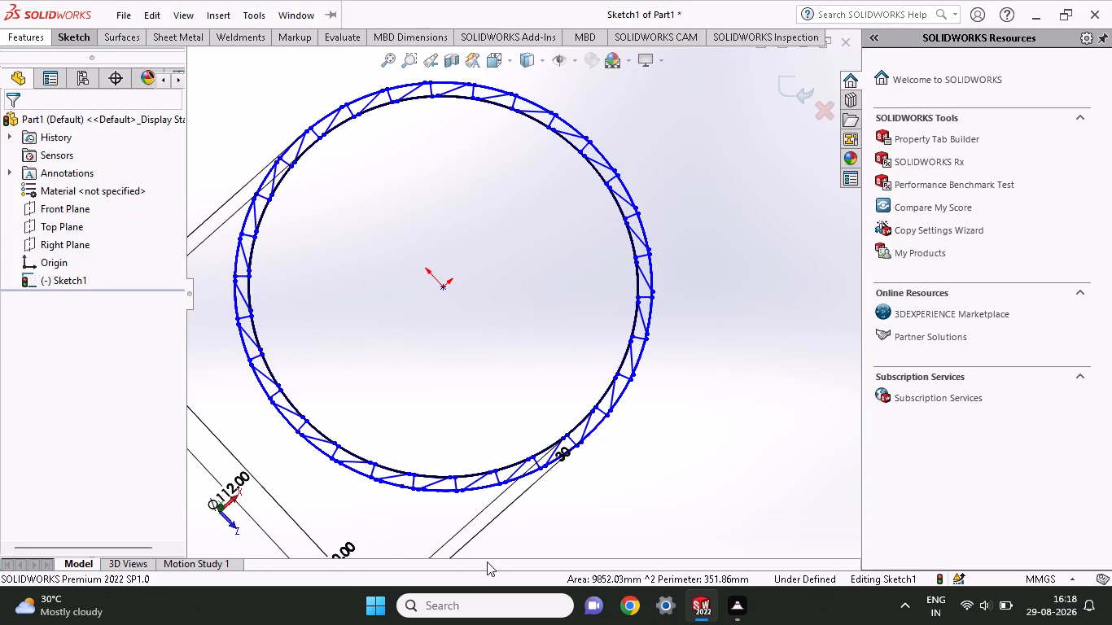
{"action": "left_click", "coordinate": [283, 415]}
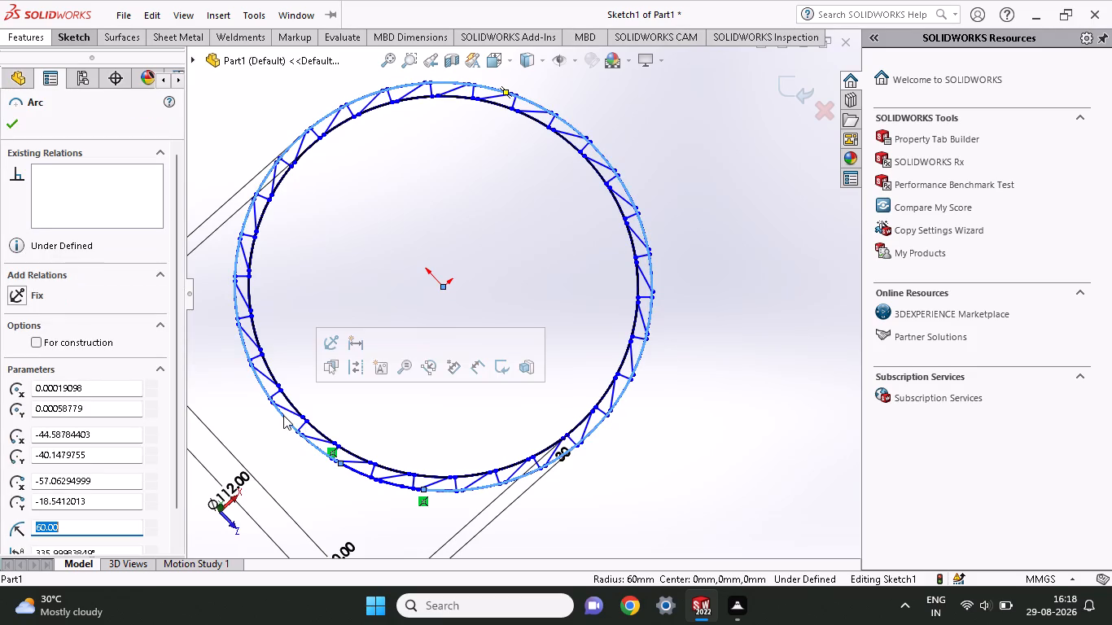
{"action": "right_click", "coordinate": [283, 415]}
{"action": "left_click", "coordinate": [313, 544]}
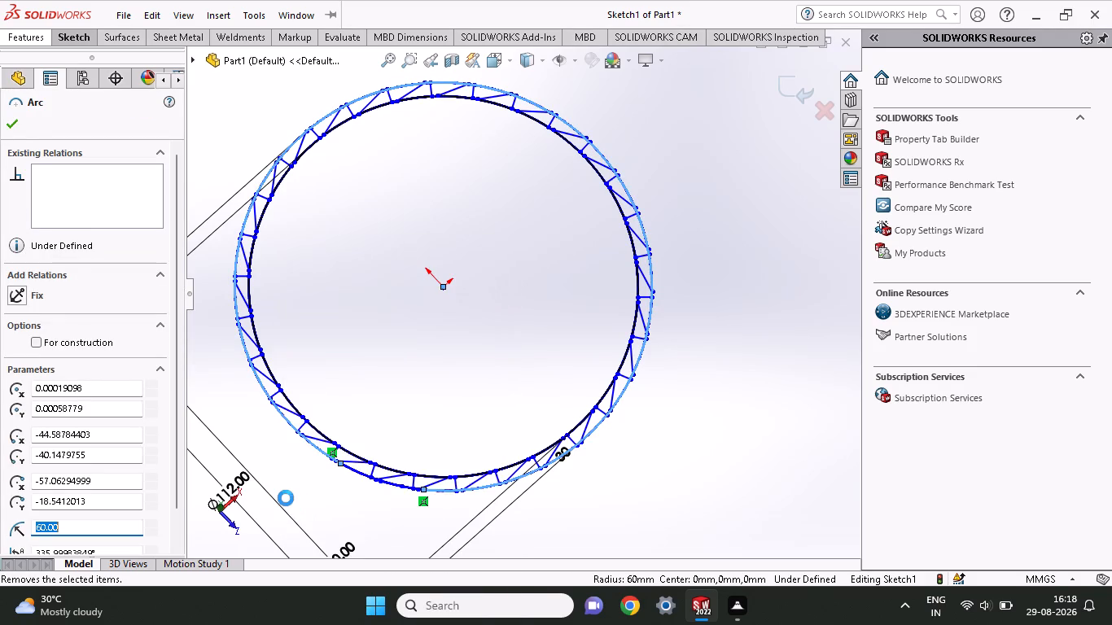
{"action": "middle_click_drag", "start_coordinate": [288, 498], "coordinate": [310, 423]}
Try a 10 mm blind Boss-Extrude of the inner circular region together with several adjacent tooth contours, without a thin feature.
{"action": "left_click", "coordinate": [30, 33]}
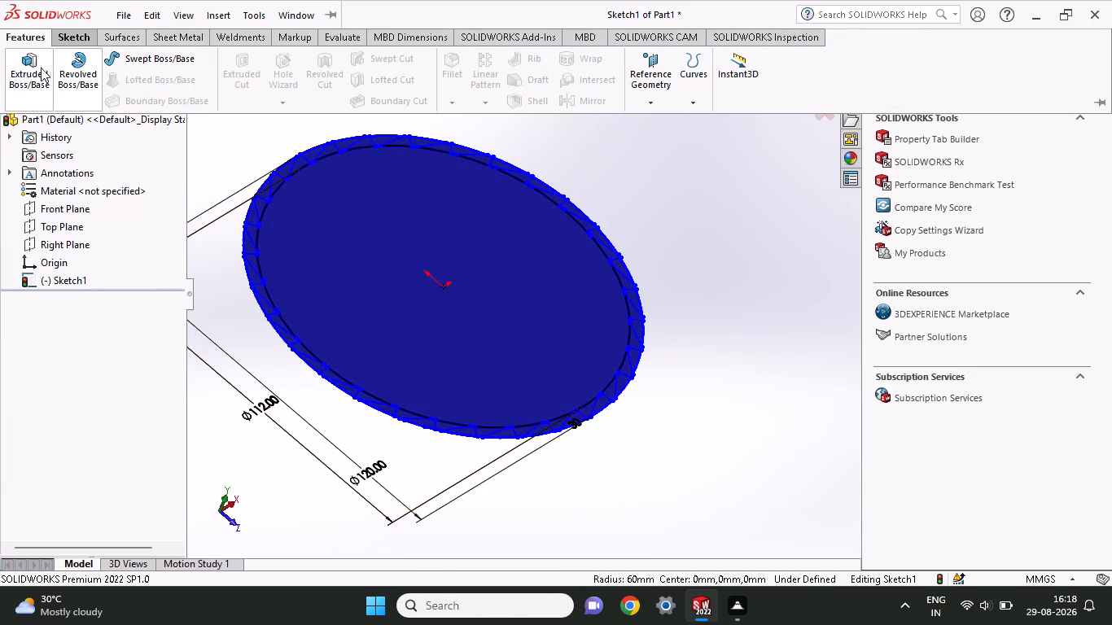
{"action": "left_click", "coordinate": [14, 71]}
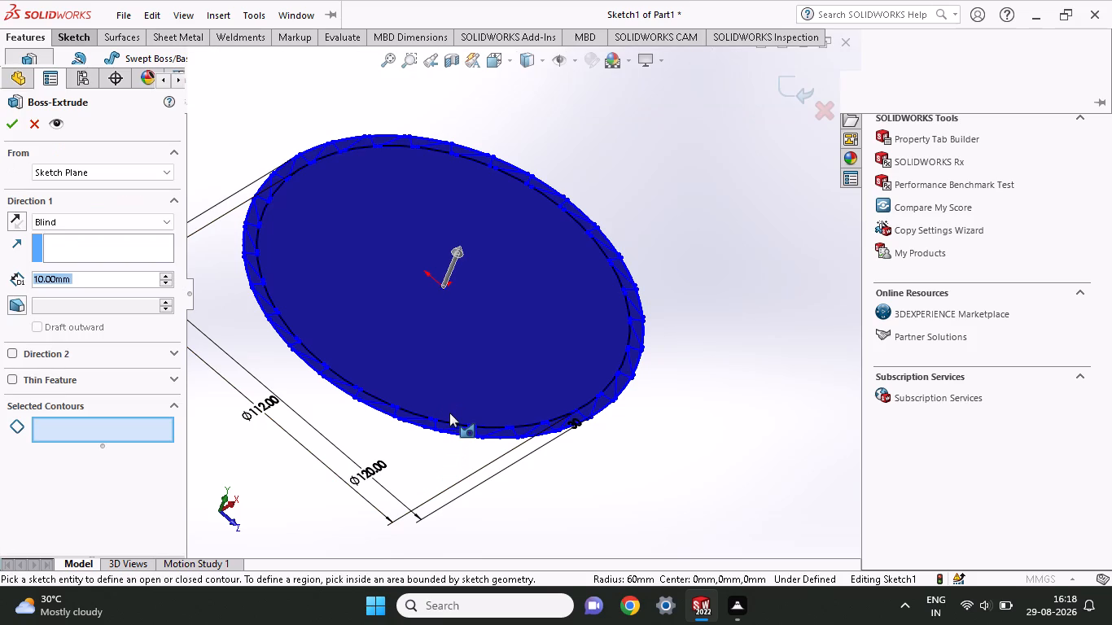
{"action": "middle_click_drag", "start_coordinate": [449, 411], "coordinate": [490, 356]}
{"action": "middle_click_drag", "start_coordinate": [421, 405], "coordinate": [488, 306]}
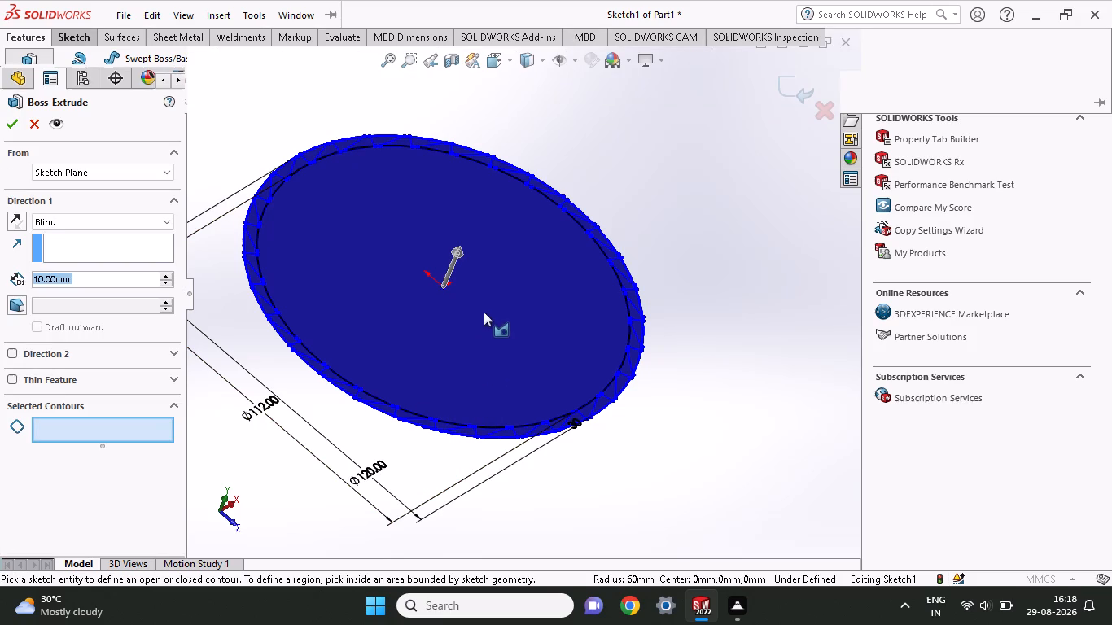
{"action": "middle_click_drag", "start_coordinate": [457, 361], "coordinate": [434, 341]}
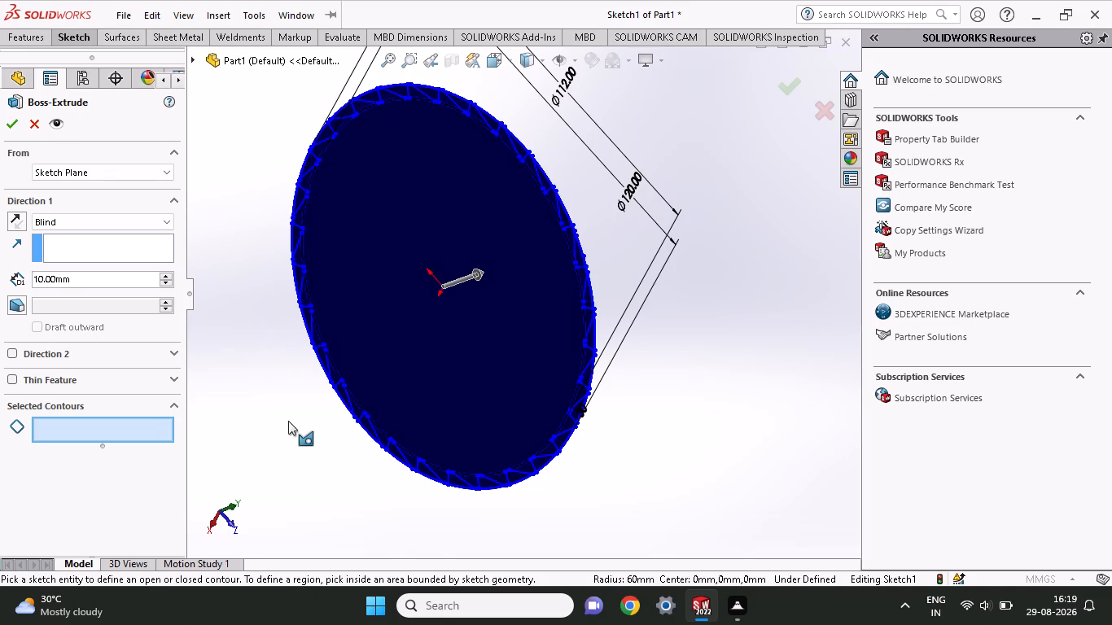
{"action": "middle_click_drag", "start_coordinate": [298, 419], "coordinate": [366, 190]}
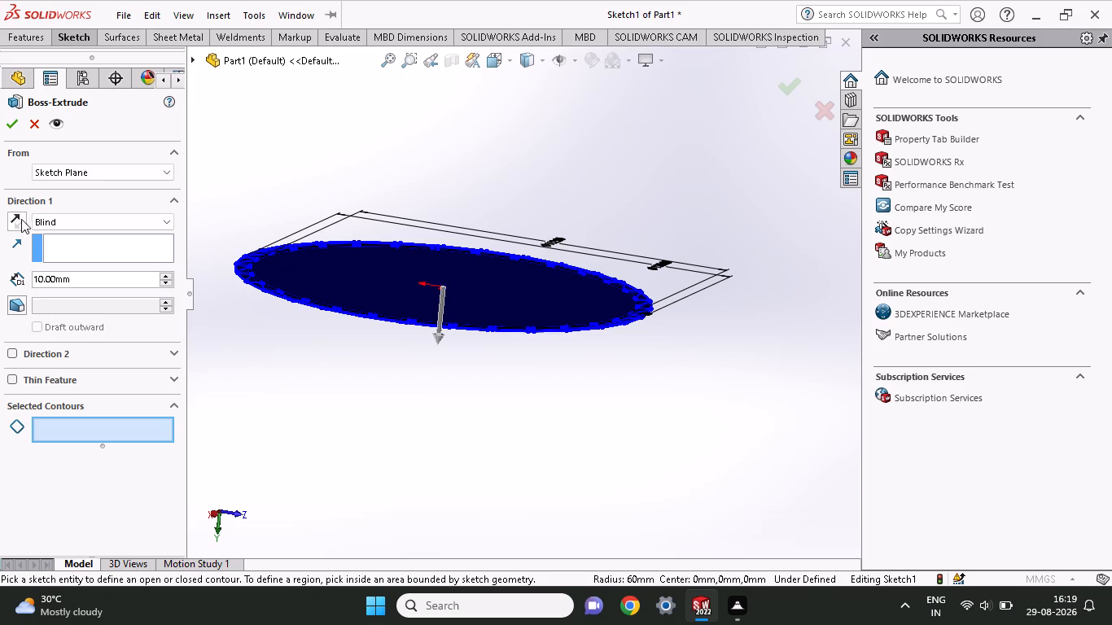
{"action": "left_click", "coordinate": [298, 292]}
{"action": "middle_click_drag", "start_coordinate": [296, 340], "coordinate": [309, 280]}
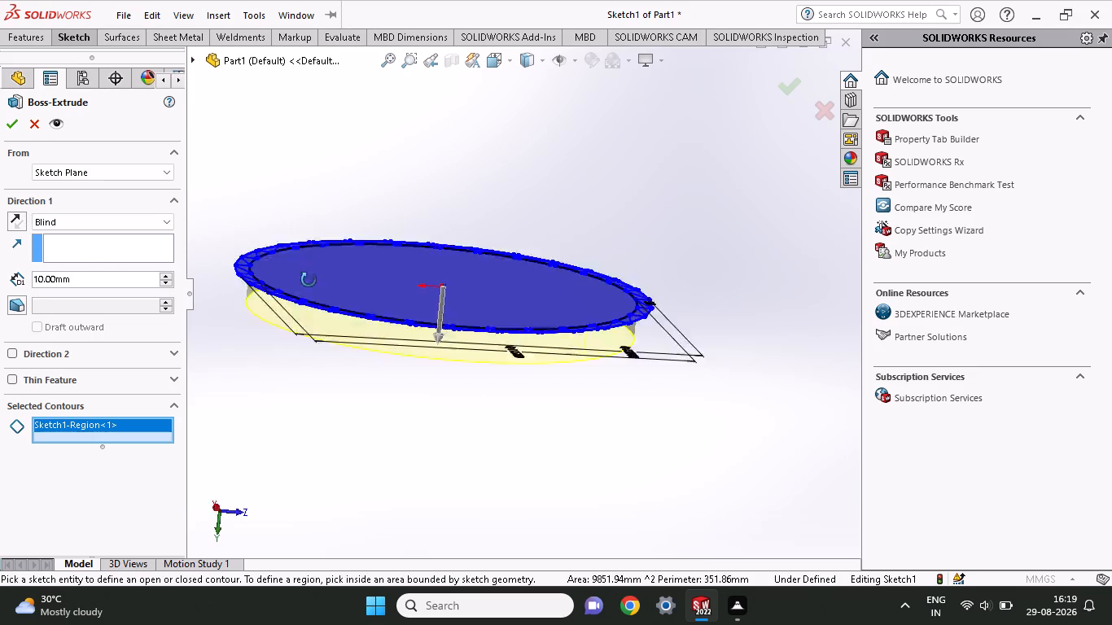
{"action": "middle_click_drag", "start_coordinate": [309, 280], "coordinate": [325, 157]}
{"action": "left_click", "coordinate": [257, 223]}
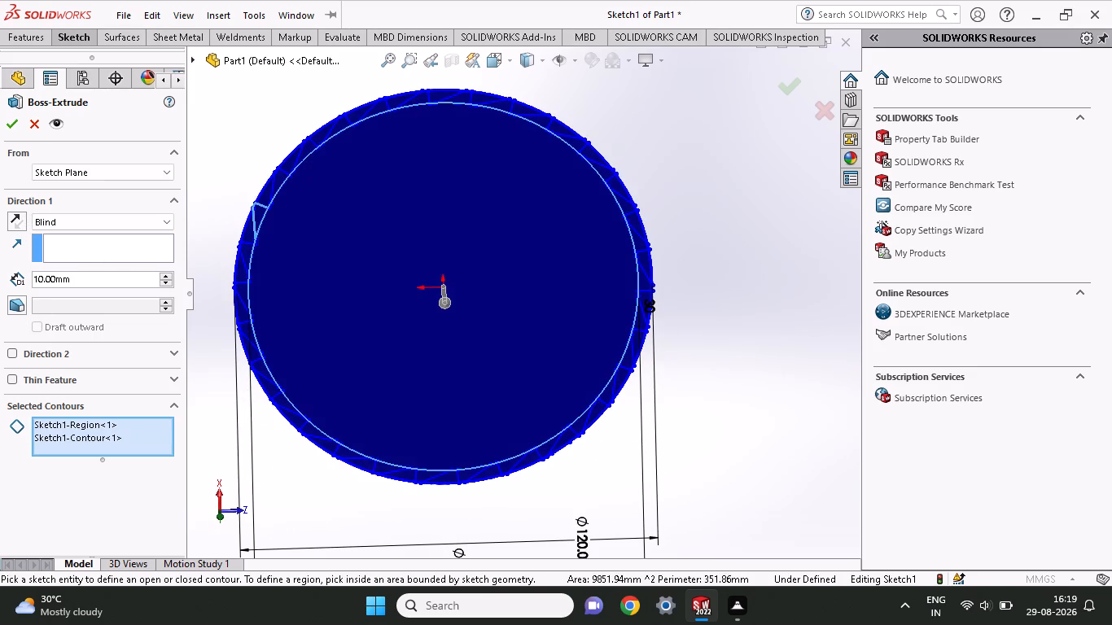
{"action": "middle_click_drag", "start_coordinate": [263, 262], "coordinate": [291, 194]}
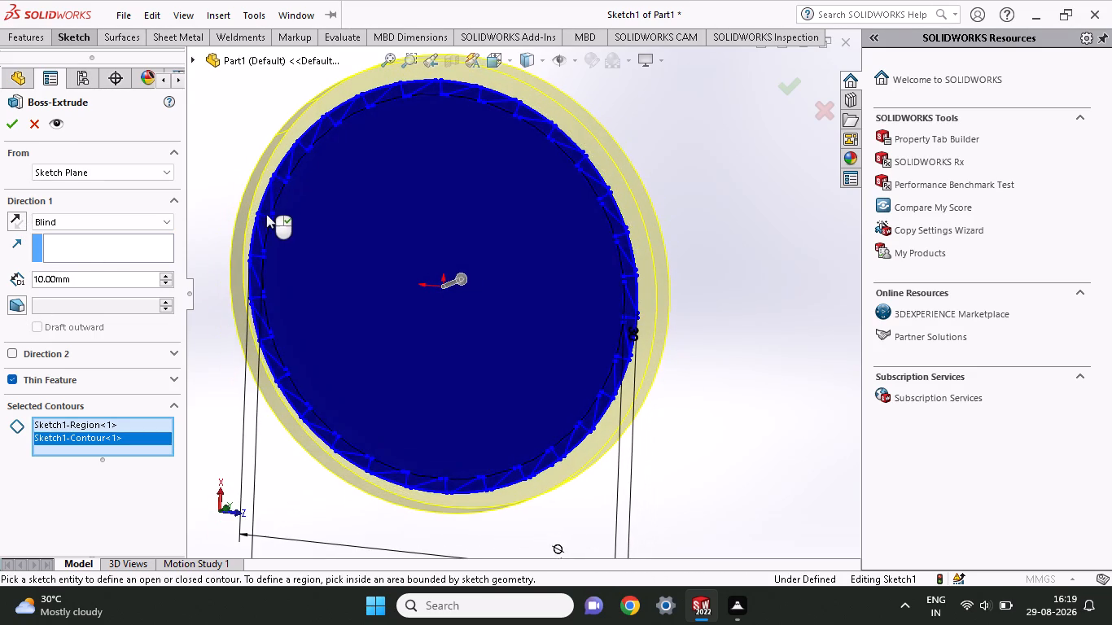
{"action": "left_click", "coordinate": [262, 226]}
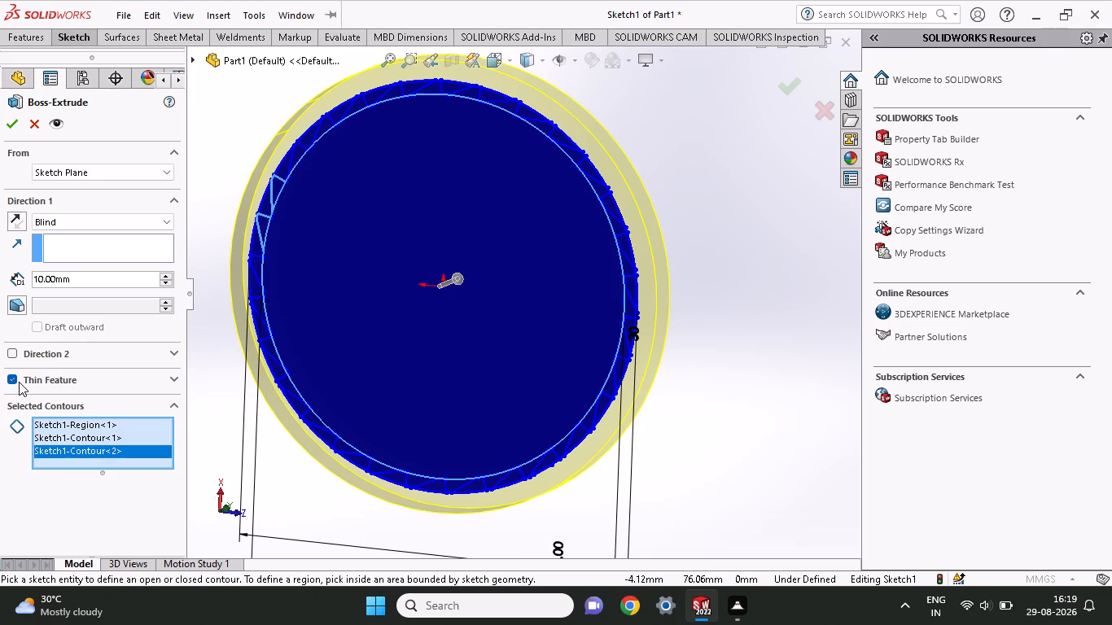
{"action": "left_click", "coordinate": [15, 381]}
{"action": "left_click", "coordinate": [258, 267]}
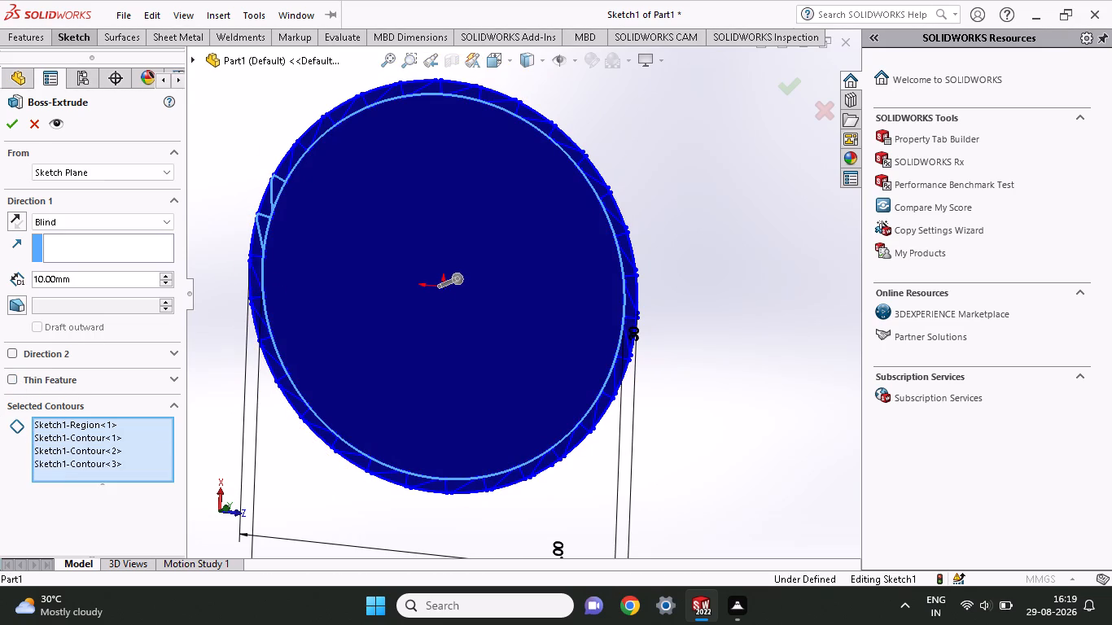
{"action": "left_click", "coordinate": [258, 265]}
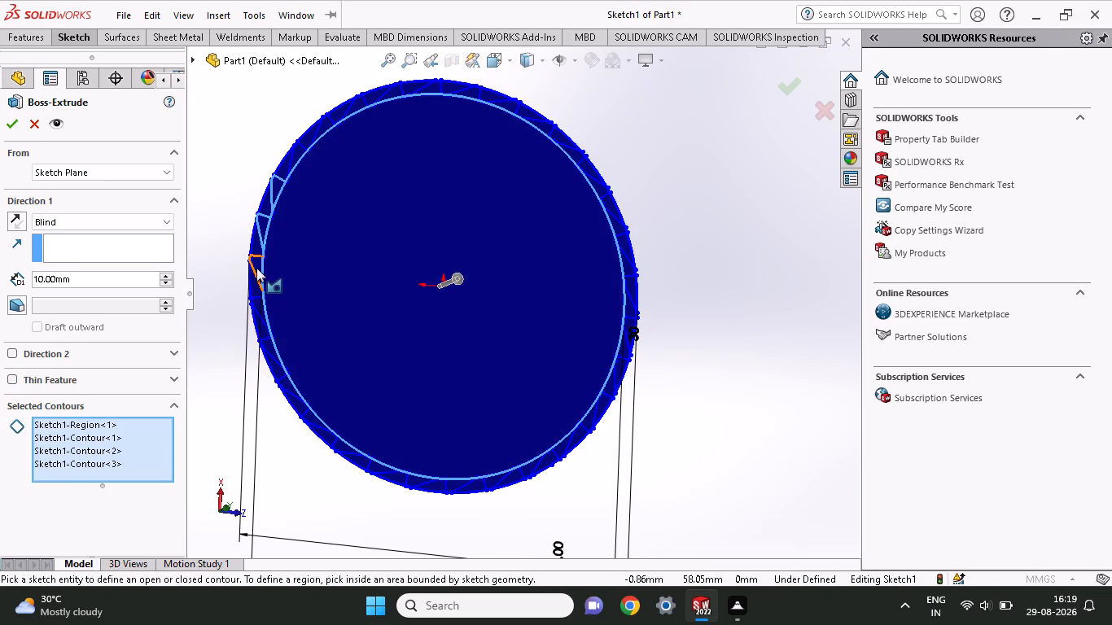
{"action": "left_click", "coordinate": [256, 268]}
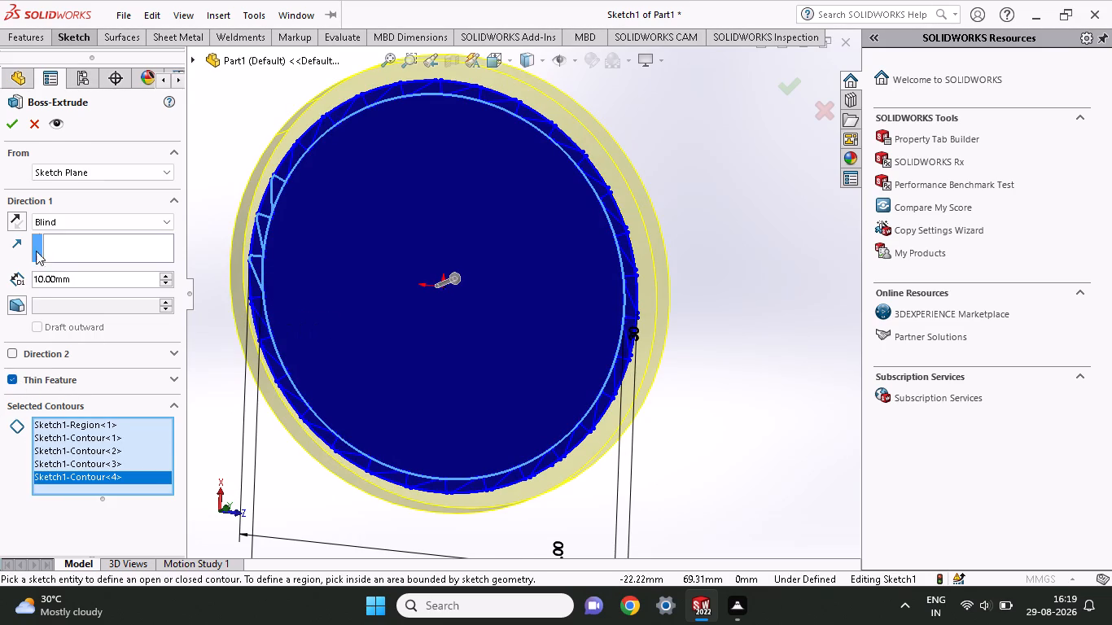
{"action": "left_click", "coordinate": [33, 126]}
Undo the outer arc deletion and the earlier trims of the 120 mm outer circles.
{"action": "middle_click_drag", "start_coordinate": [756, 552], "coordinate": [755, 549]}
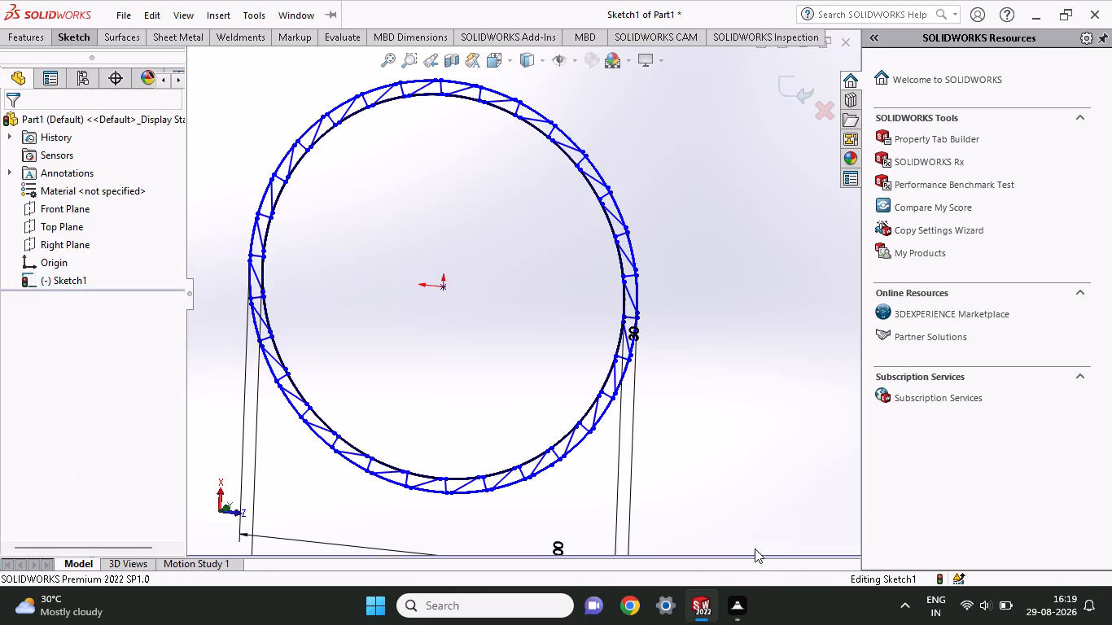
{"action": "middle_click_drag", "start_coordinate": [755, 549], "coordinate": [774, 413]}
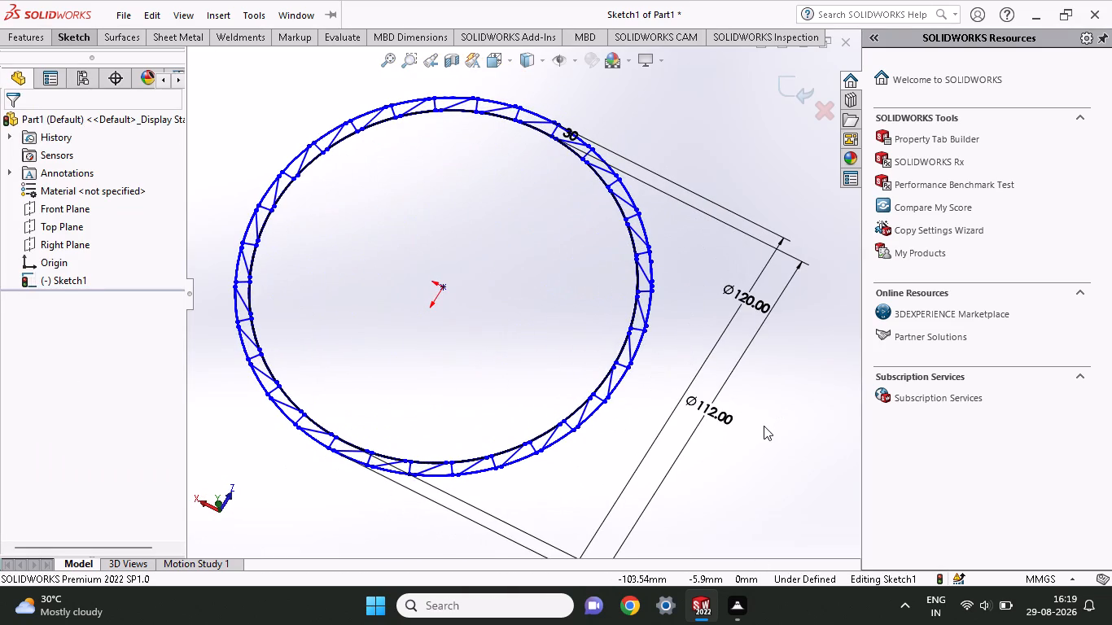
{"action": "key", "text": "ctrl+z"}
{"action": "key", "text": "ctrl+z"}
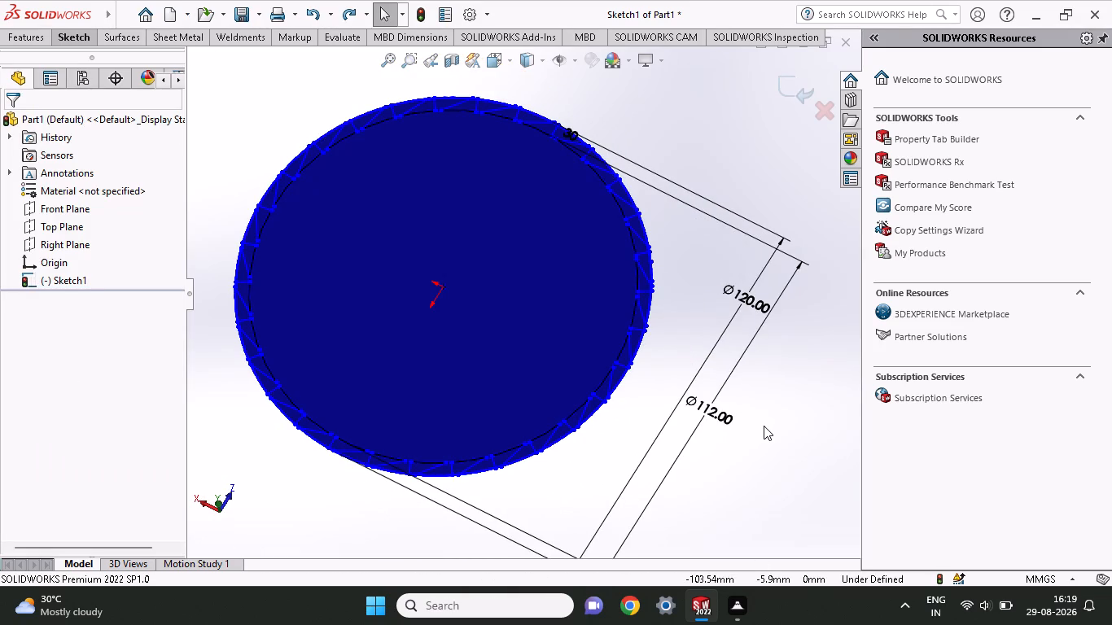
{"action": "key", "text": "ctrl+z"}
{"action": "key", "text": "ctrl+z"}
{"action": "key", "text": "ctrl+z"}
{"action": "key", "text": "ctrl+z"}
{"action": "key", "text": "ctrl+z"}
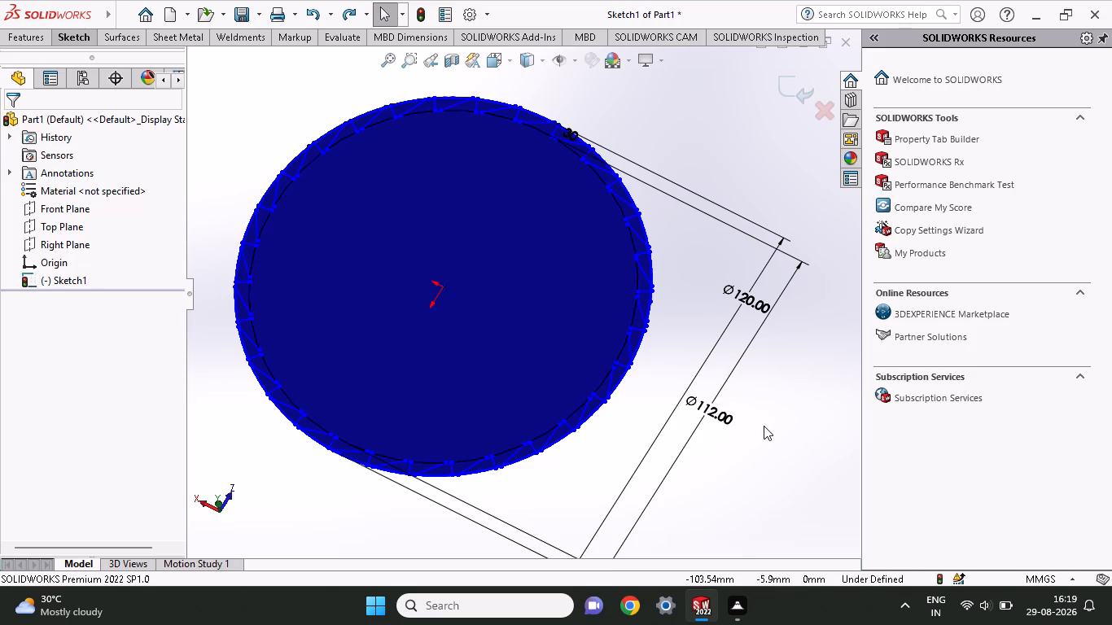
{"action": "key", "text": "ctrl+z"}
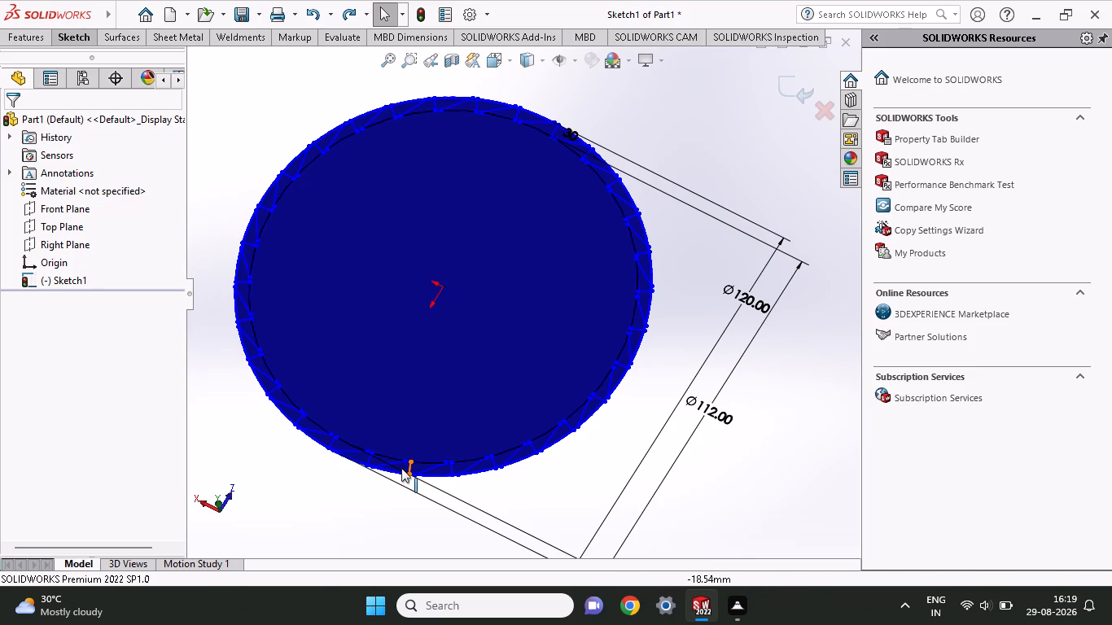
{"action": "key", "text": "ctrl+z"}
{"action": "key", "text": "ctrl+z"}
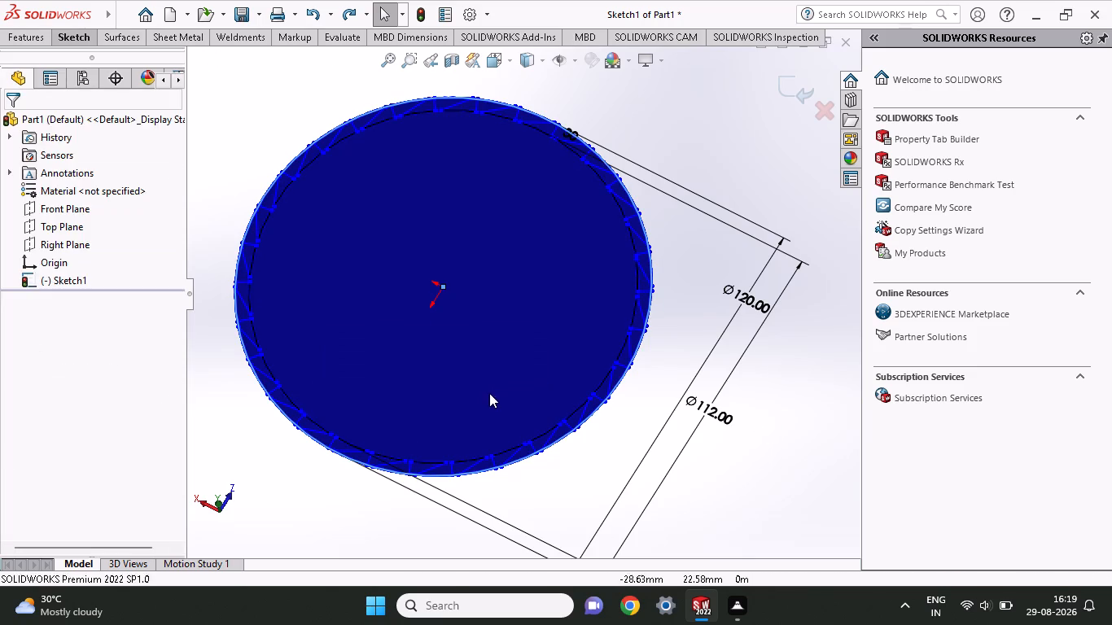
Undo the circular sketch pattern, going back to the single tooth on the 112 mm circle.
{"action": "key", "text": "ctrl+z"}
{"action": "key", "text": "ctrl+z"}
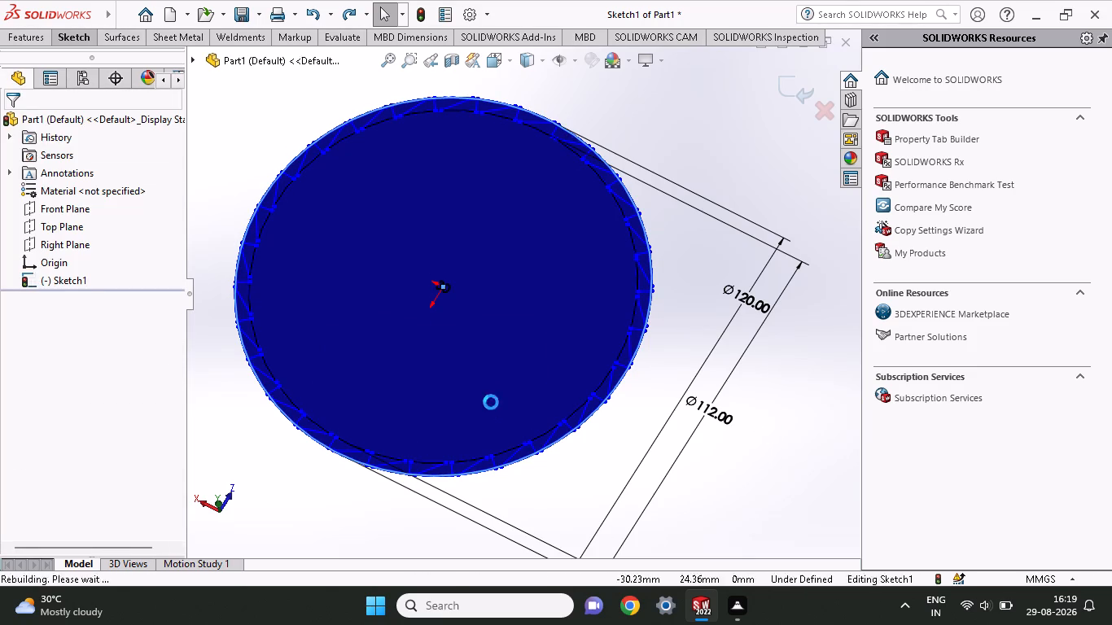
{"action": "key", "text": "ctrl+z"}
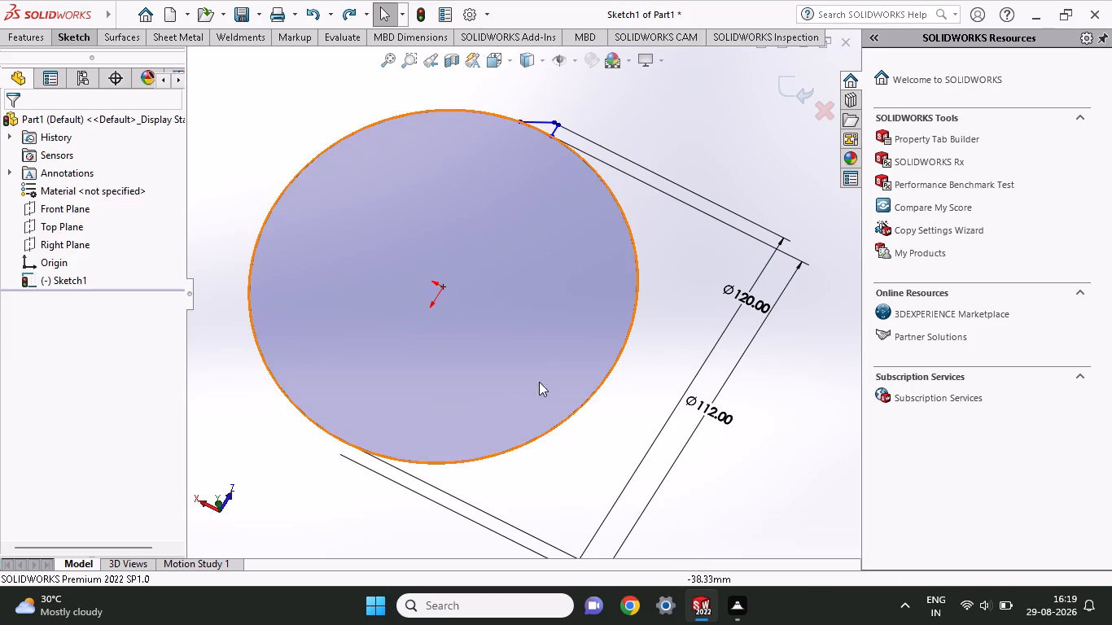
Circular-pattern the tooth's two lines and short outer arc about the origin, with 30 equally spaced instances over 360 degrees.
{"action": "middle_click_drag", "start_coordinate": [593, 310], "coordinate": [430, 572]}
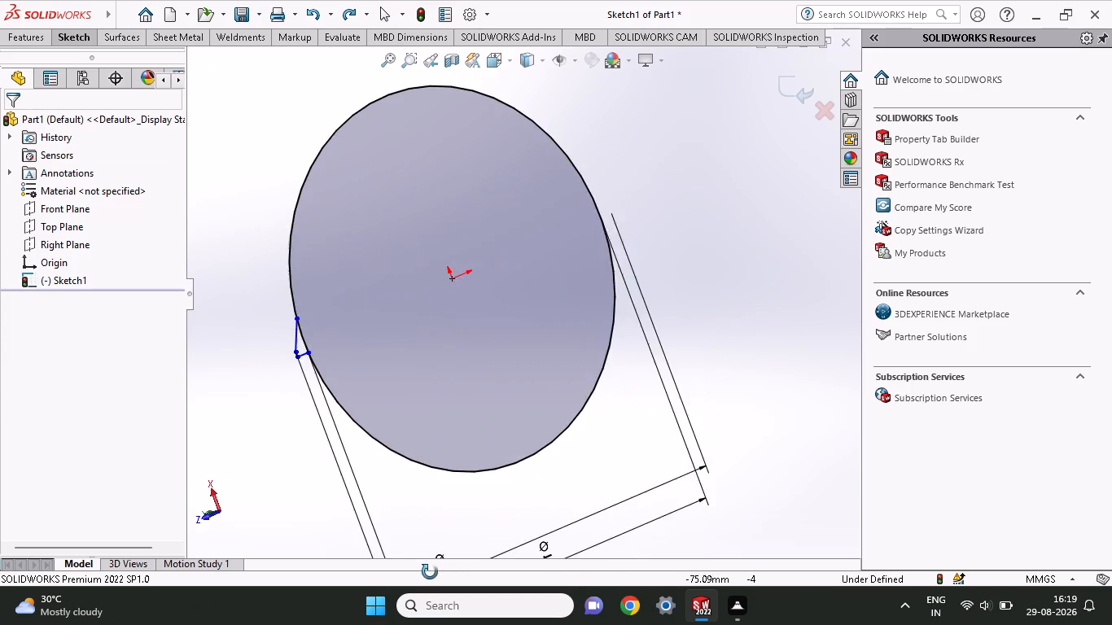
{"action": "middle_click_drag", "start_coordinate": [430, 572], "coordinate": [407, 520]}
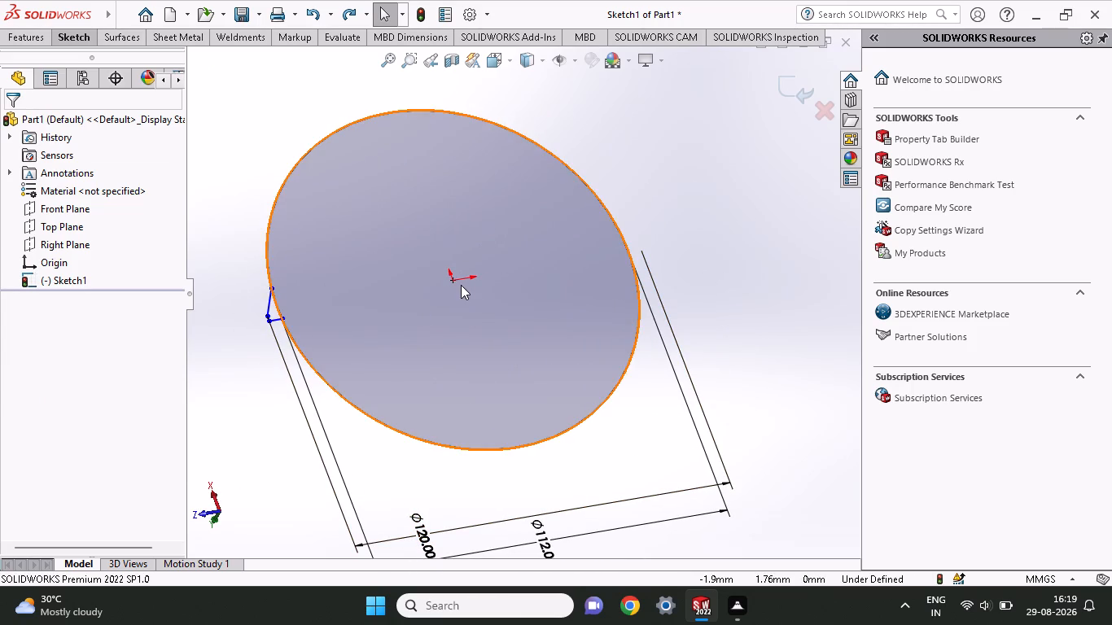
{"action": "left_click", "coordinate": [81, 46]}
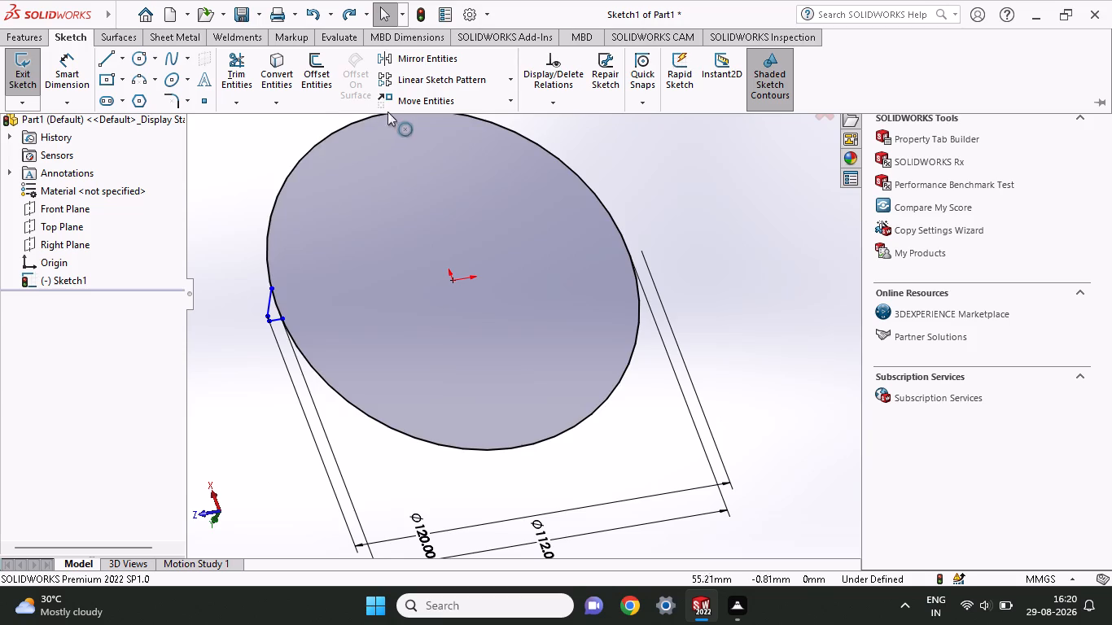
{"action": "left_click", "coordinate": [510, 77]}
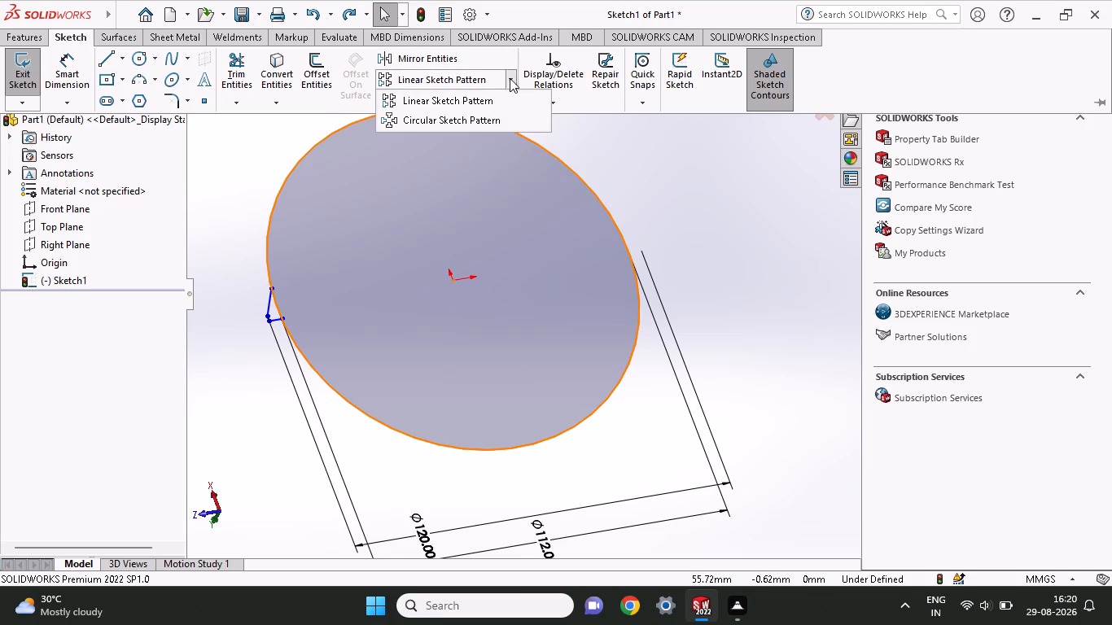
{"action": "left_click", "coordinate": [484, 115]}
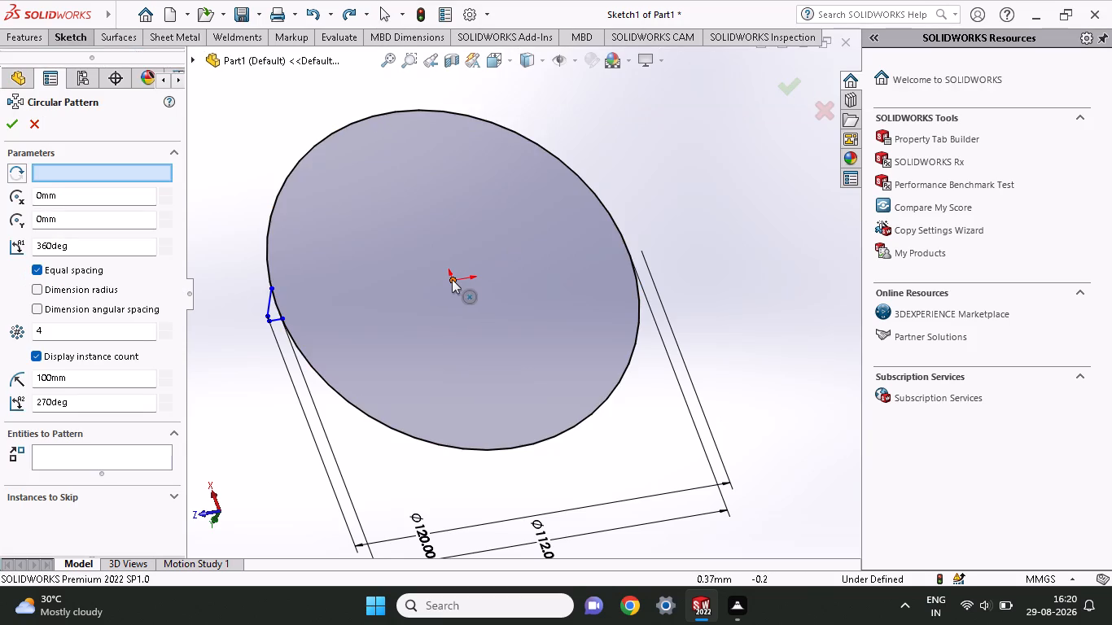
{"action": "left_click", "coordinate": [452, 279]}
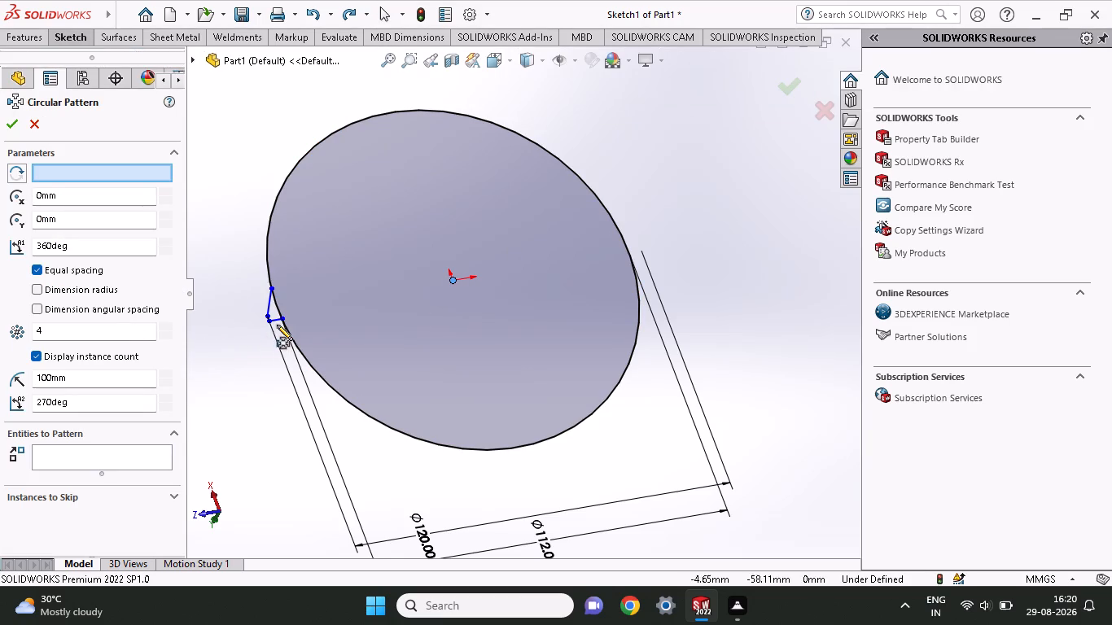
{"action": "left_click", "coordinate": [276, 320]}
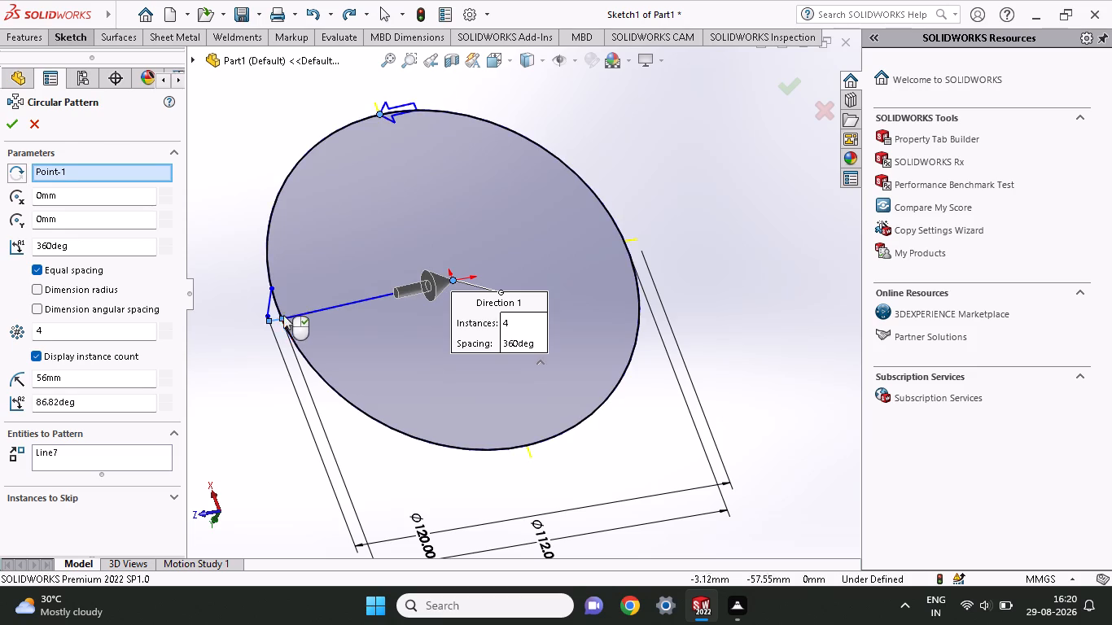
{"action": "left_click", "coordinate": [269, 303]}
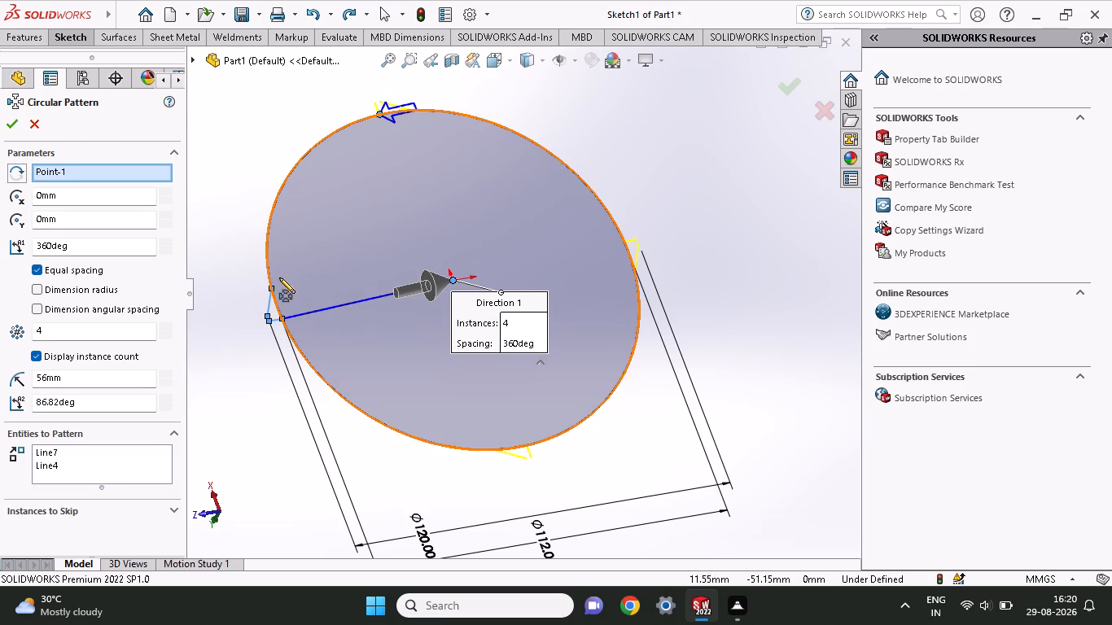
{"action": "scroll", "coordinate": [279, 278], "scroll_direction": "up", "scroll_amount": 4, "text": "ctrl"}
{"action": "scroll", "coordinate": [303, 292], "scroll_direction": "down", "scroll_amount": 6, "text": "ctrl"}
{"action": "scroll", "coordinate": [460, 269], "scroll_direction": "down", "scroll_amount": 4, "text": "ctrl"}
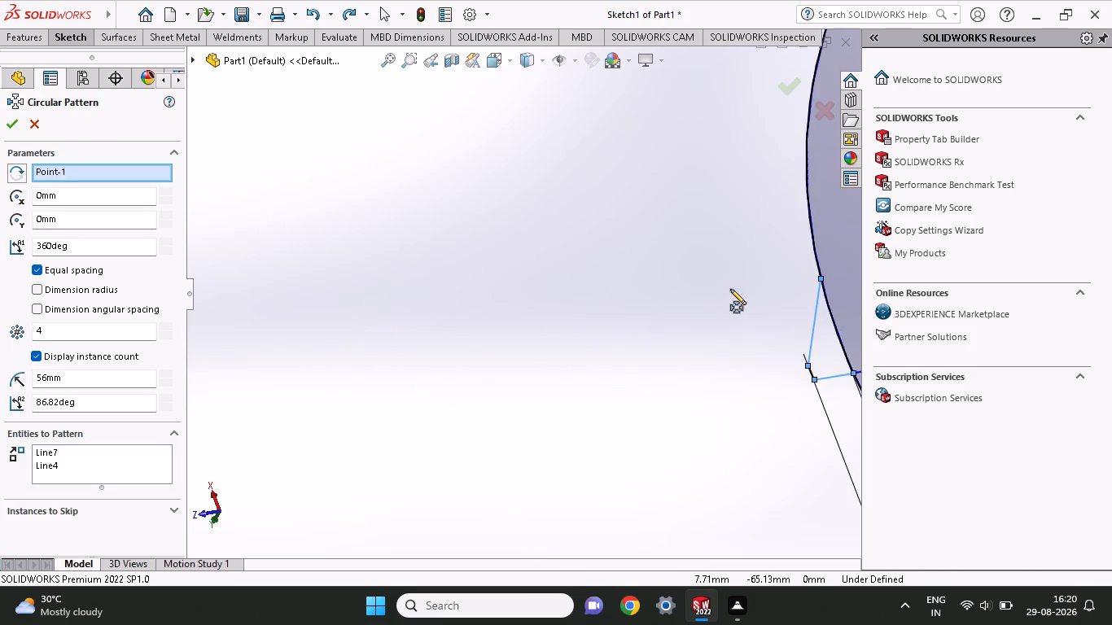
{"action": "scroll", "coordinate": [730, 289], "scroll_direction": "up", "scroll_amount": 4, "text": "ctrl"}
{"action": "scroll", "coordinate": [704, 306], "scroll_direction": "up", "scroll_amount": 1}
{"action": "scroll", "coordinate": [704, 306], "scroll_direction": "up", "scroll_amount": 4, "text": "ctrl"}
{"action": "scroll", "coordinate": [607, 273], "scroll_direction": "down", "scroll_amount": 3, "text": "ctrl"}
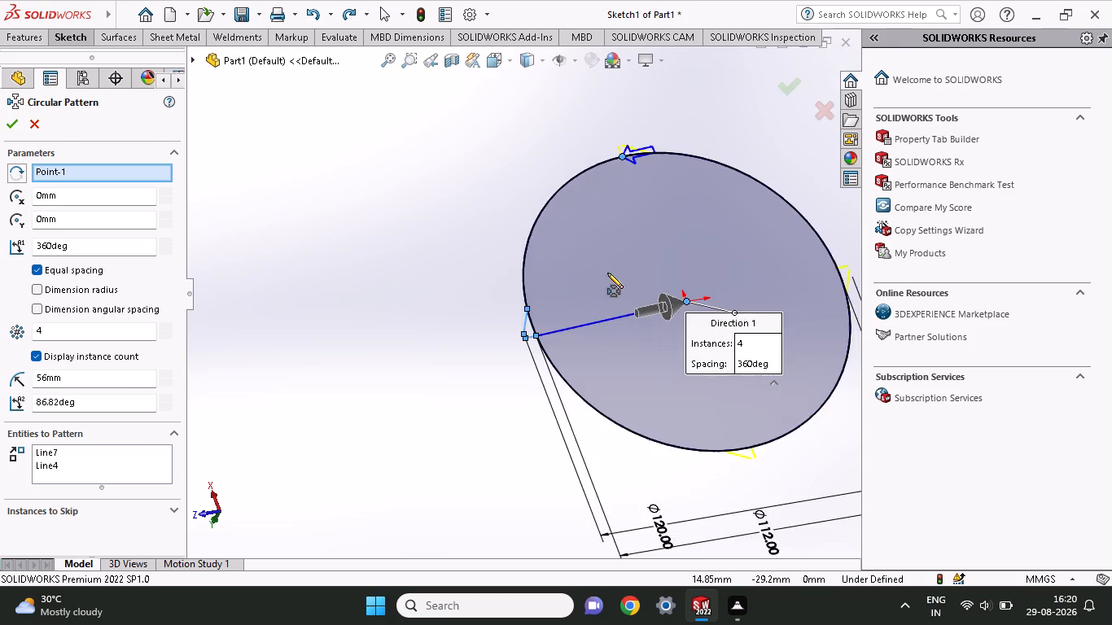
{"action": "scroll", "coordinate": [607, 273], "scroll_direction": "down", "scroll_amount": 4, "text": "ctrl"}
{"action": "scroll", "coordinate": [517, 356], "scroll_direction": "down", "scroll_amount": 1, "text": "ctrl"}
{"action": "scroll", "coordinate": [419, 383], "scroll_direction": "down", "scroll_amount": 4, "text": "ctrl"}
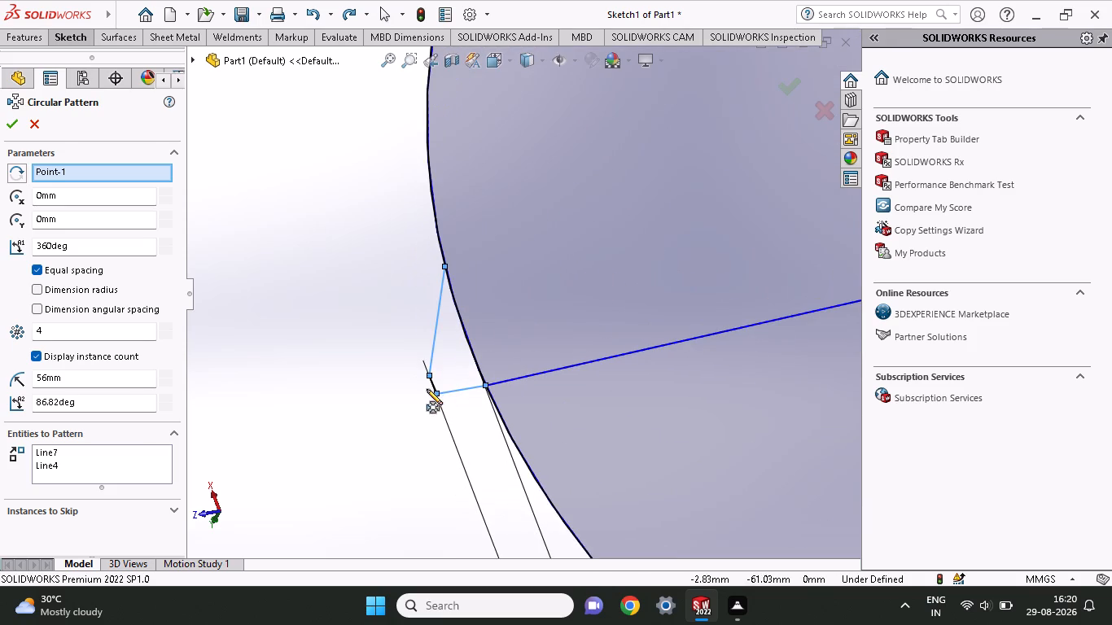
{"action": "left_click", "coordinate": [440, 379]}
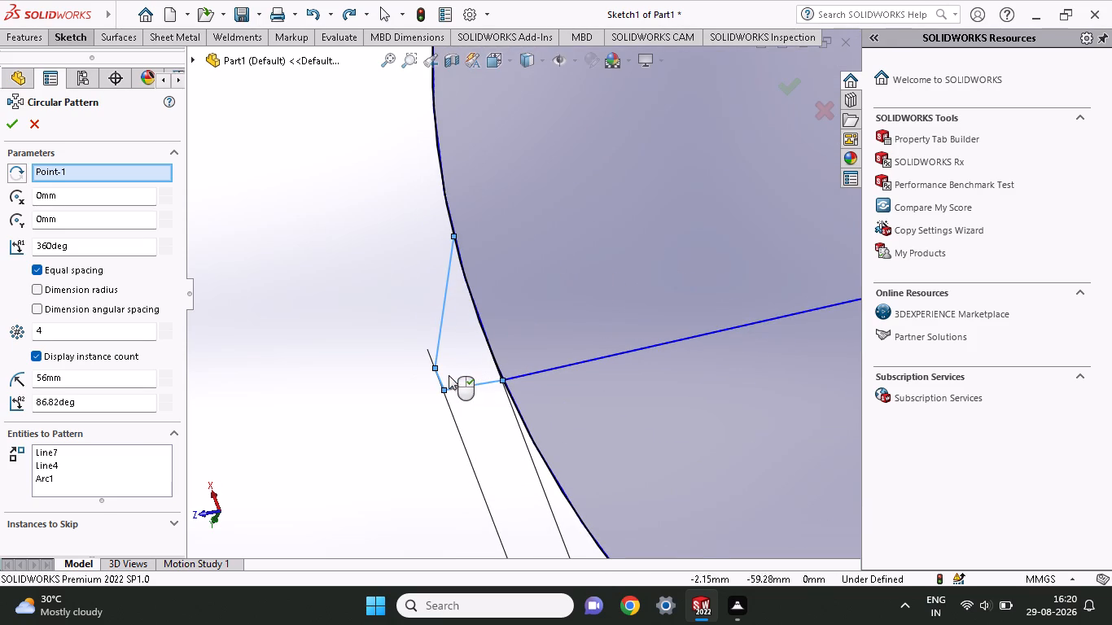
{"action": "scroll", "coordinate": [541, 315], "scroll_direction": "up", "scroll_amount": 4, "text": "ctrl"}
{"action": "scroll", "coordinate": [541, 315], "scroll_direction": "down", "scroll_amount": 2, "text": "ctrl"}
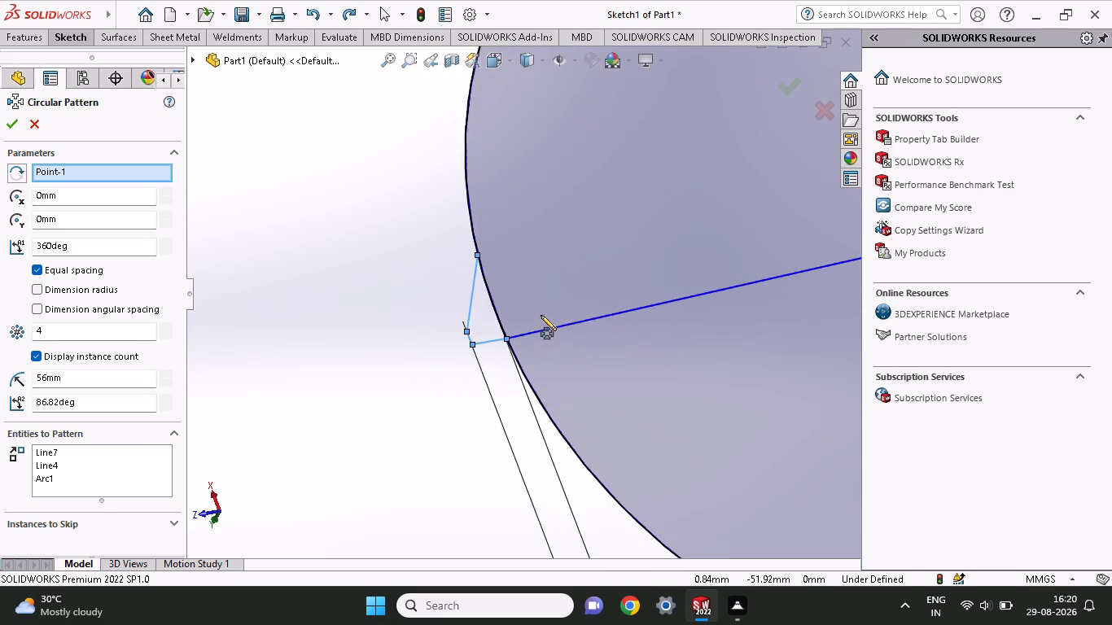
{"action": "scroll", "coordinate": [541, 315], "scroll_direction": "down", "scroll_amount": 3, "text": "ctrl"}
{"action": "scroll", "coordinate": [602, 309], "scroll_direction": "up", "scroll_amount": 8, "text": "ctrl"}
{"action": "scroll", "coordinate": [681, 247], "scroll_direction": "up", "scroll_amount": 3, "text": "ctrl"}
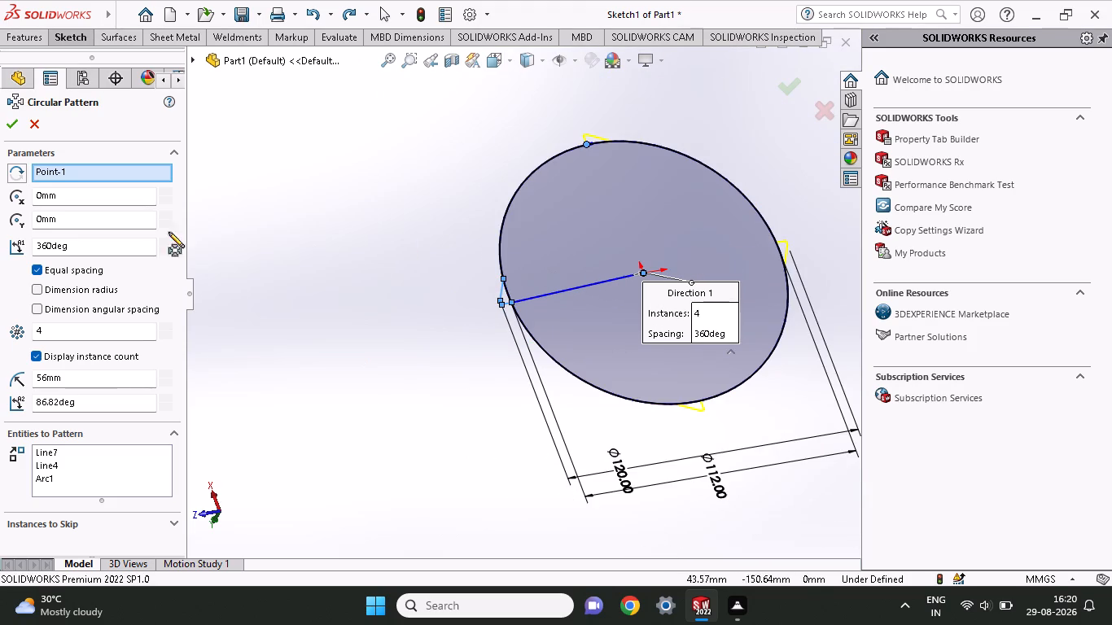
{"action": "left_click_drag", "start_coordinate": [67, 330], "coordinate": [0, 349]}
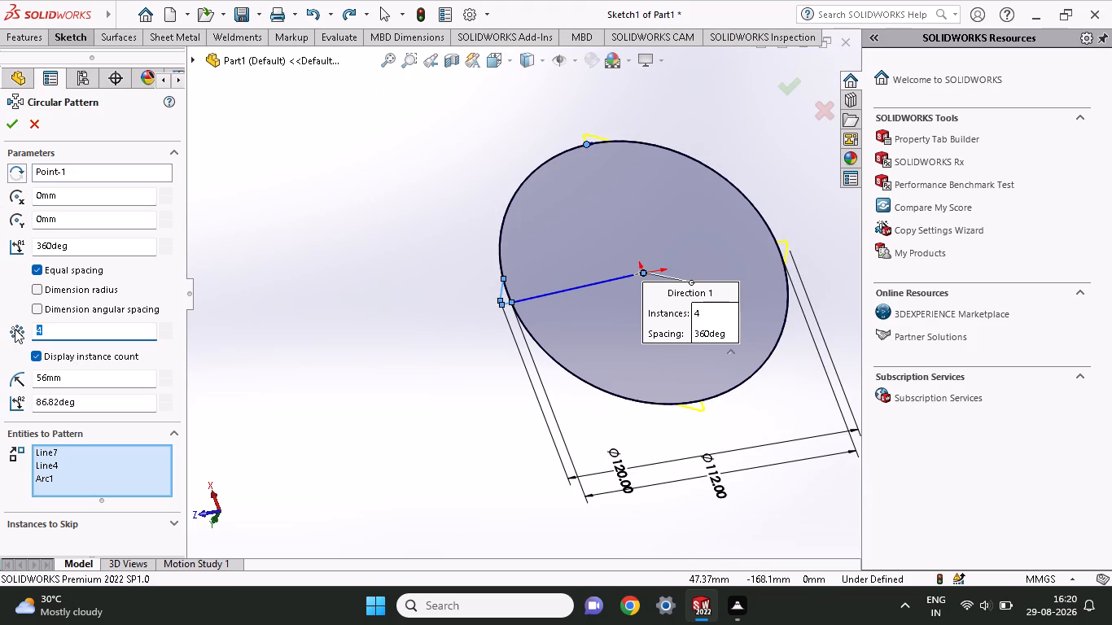
{"action": "type", "text": "20"}
{"action": "key", "text": "Return"}
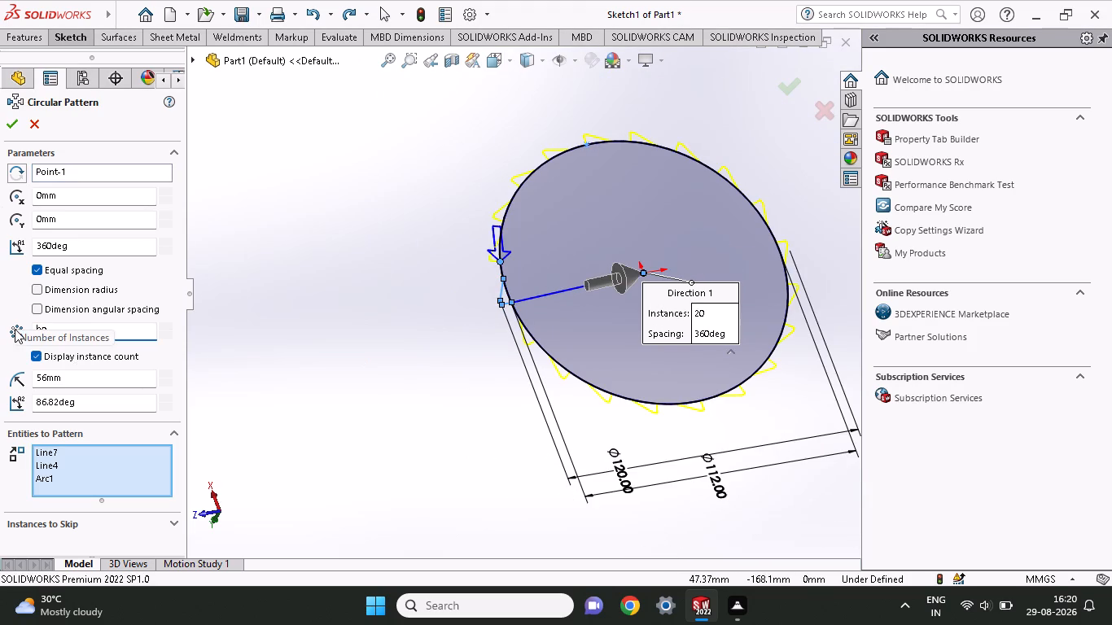
{"action": "left_click_drag", "start_coordinate": [68, 332], "coordinate": [0, 343]}
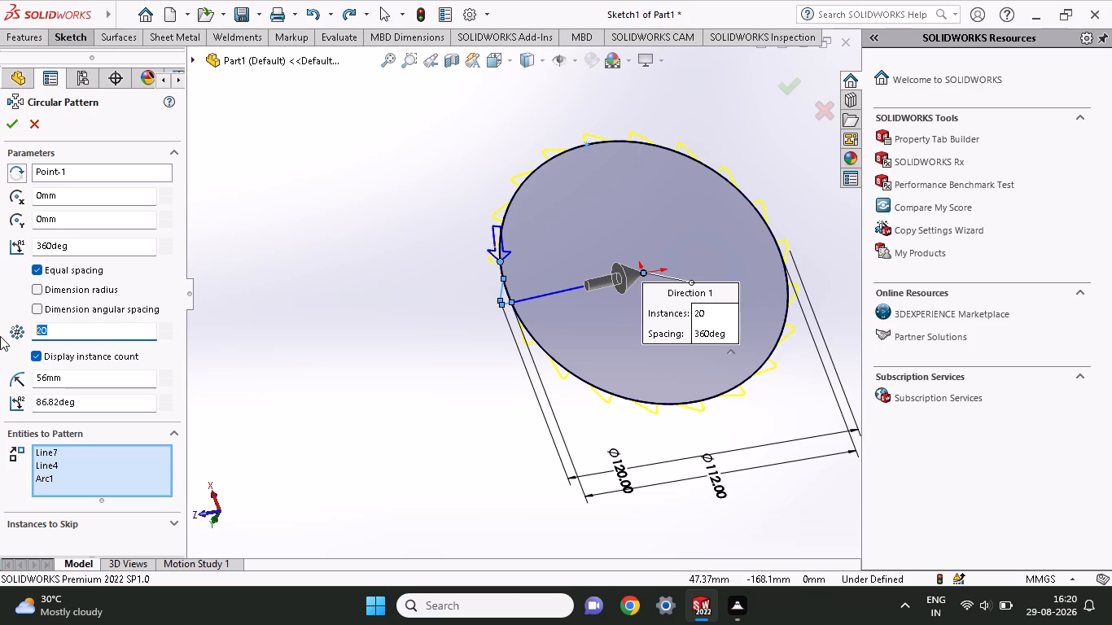
{"action": "type", "text": "30"}
{"action": "key", "text": "Return"}
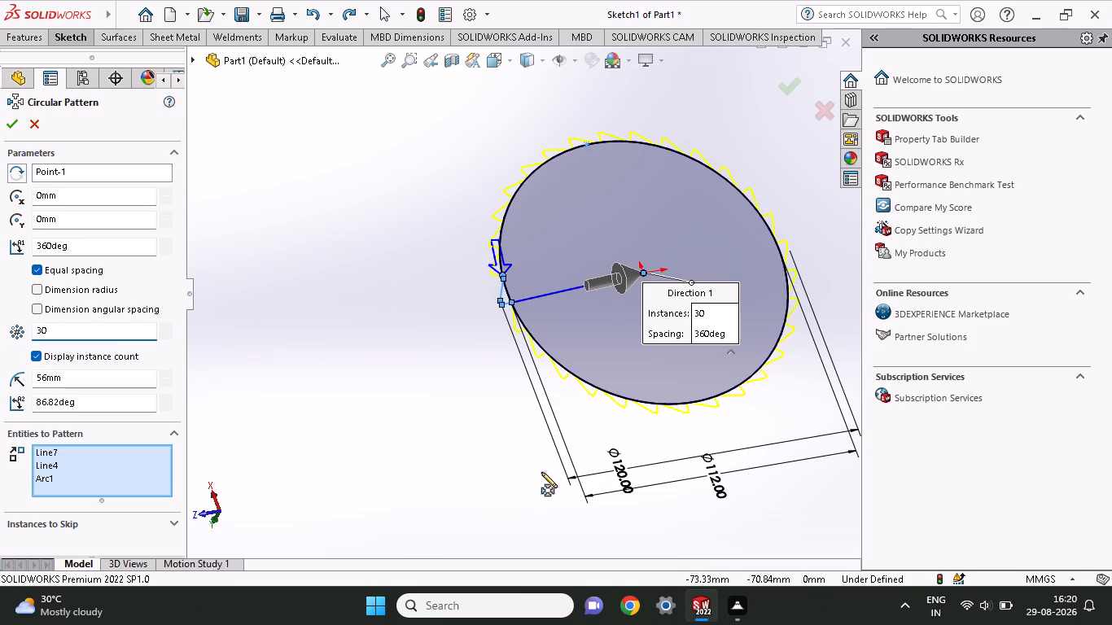
{"action": "left_click", "coordinate": [9, 119]}
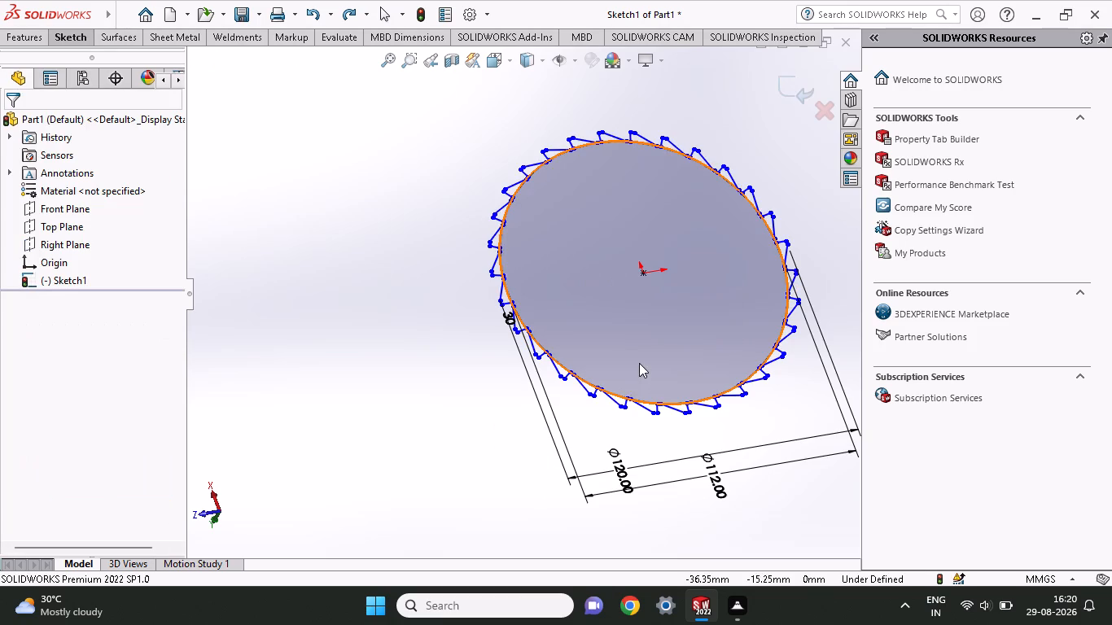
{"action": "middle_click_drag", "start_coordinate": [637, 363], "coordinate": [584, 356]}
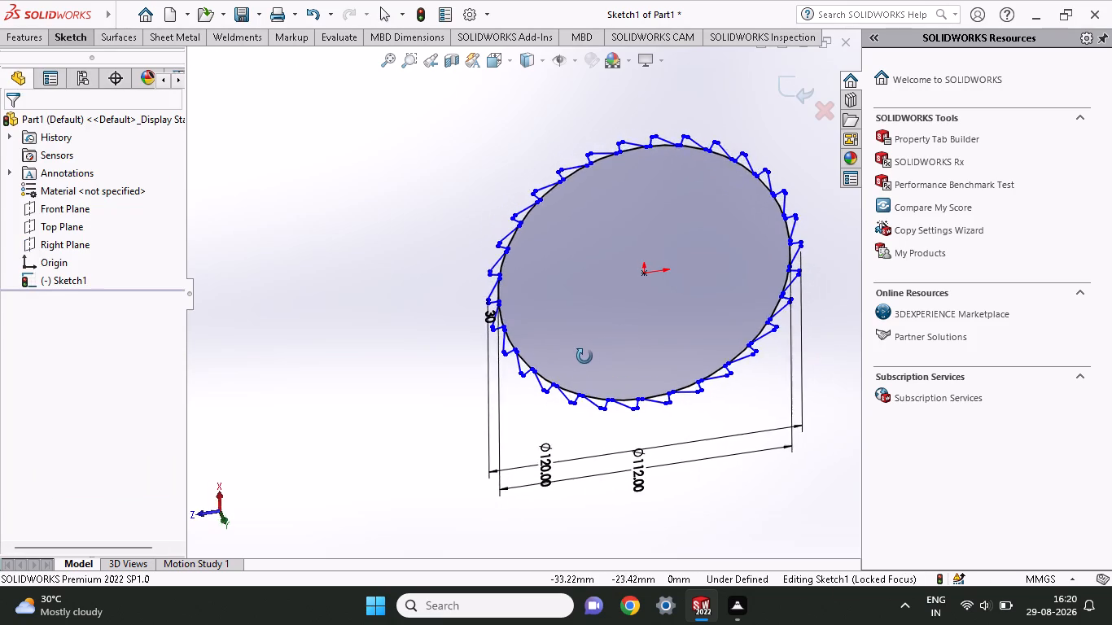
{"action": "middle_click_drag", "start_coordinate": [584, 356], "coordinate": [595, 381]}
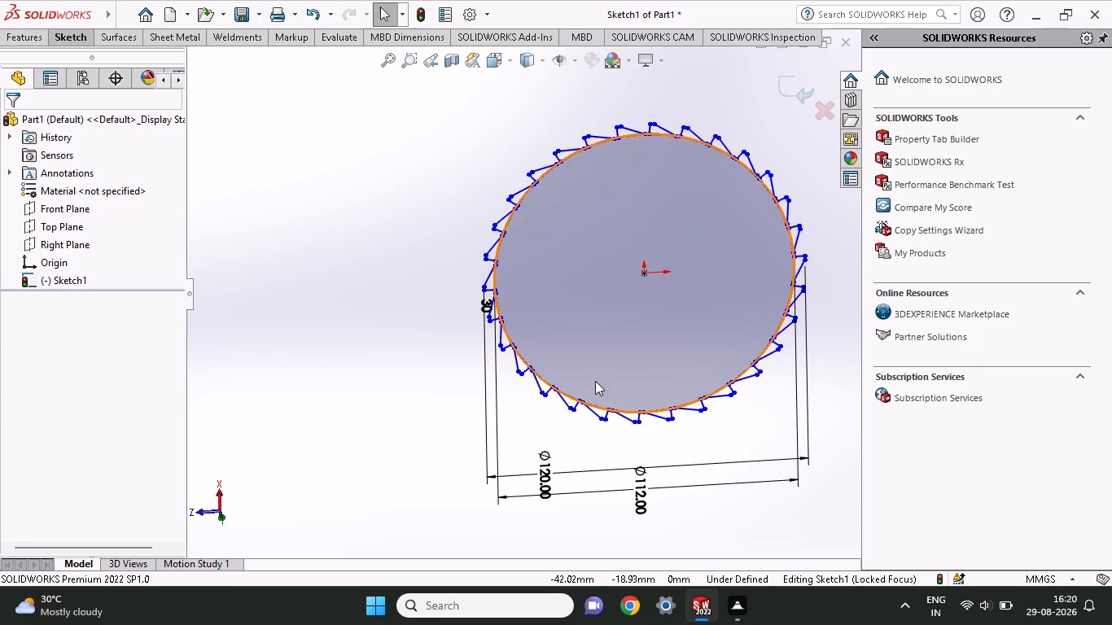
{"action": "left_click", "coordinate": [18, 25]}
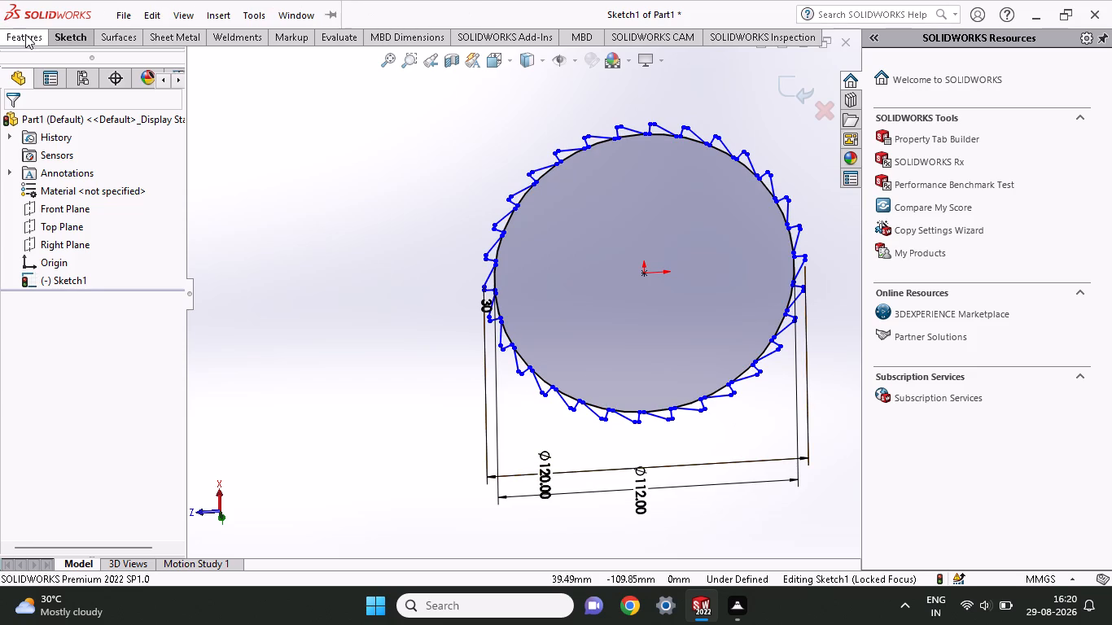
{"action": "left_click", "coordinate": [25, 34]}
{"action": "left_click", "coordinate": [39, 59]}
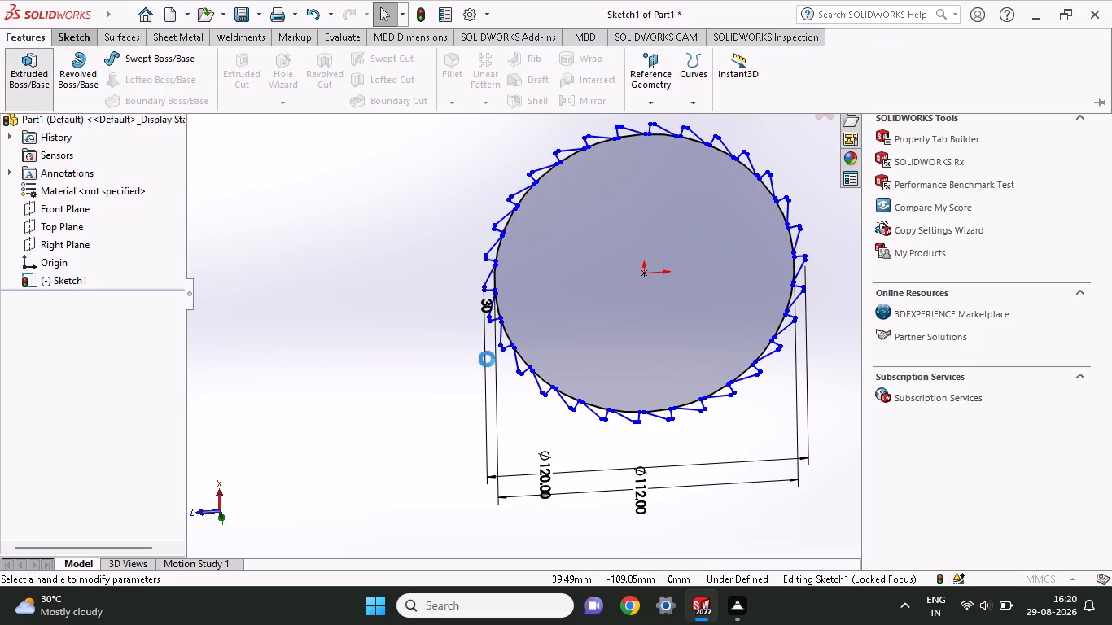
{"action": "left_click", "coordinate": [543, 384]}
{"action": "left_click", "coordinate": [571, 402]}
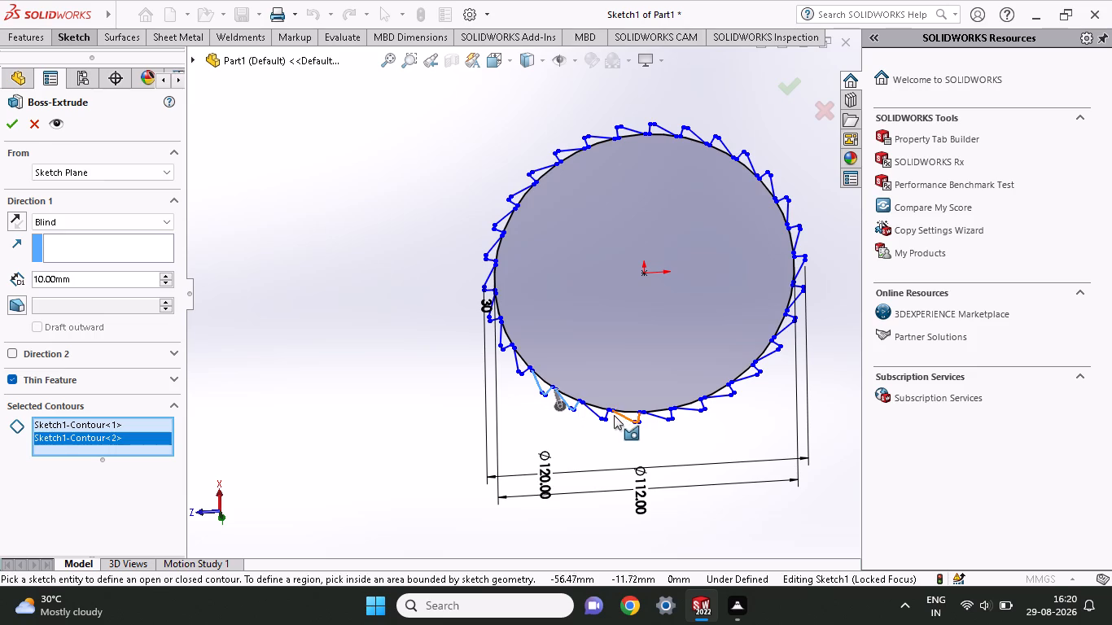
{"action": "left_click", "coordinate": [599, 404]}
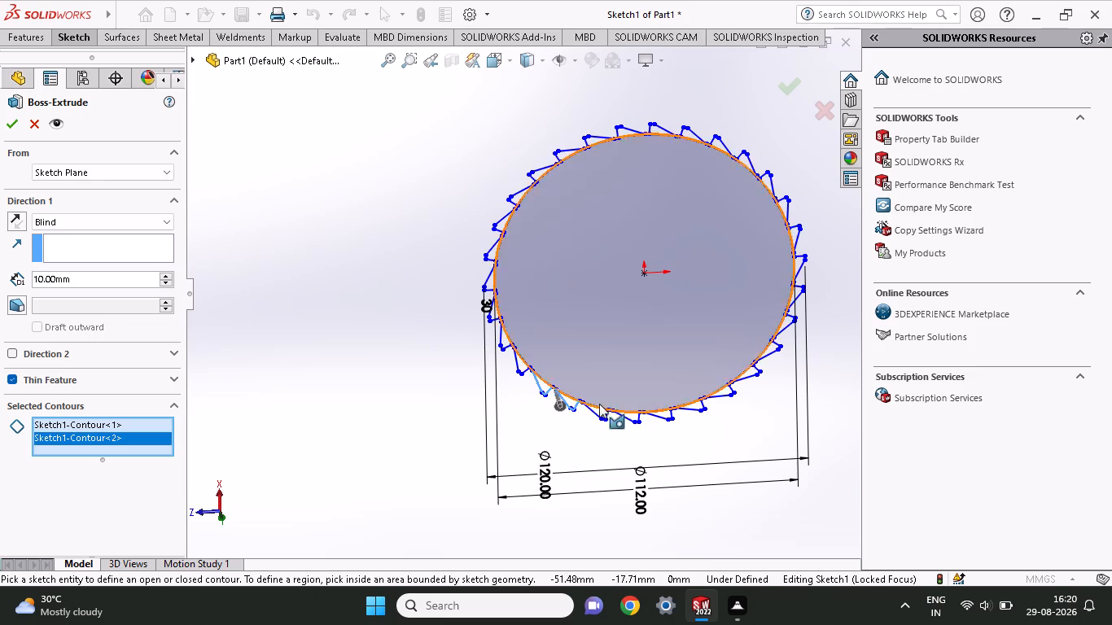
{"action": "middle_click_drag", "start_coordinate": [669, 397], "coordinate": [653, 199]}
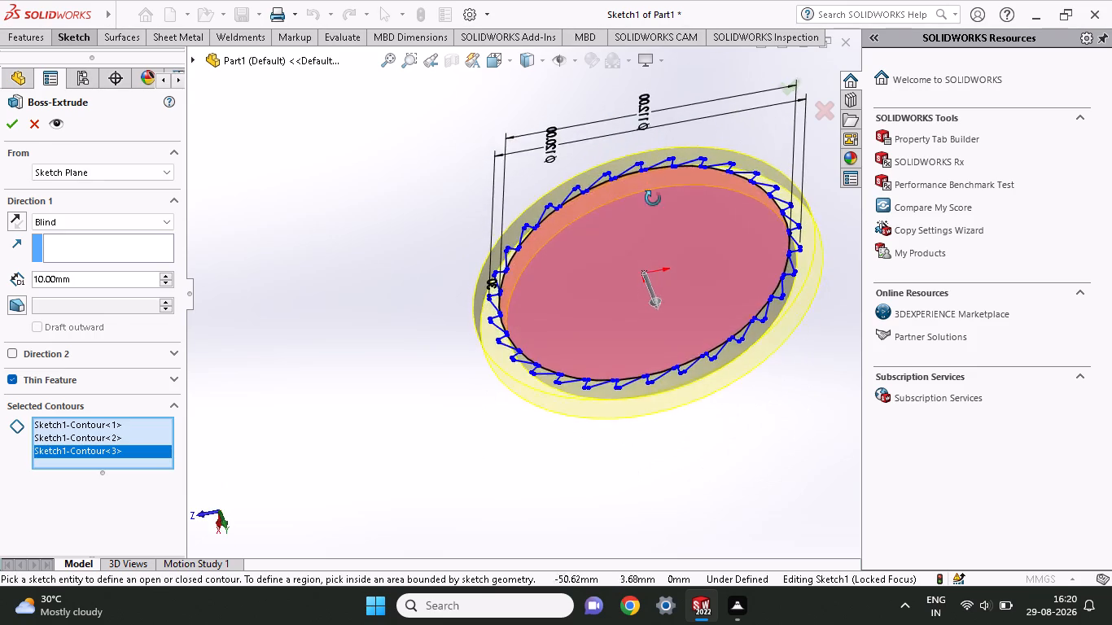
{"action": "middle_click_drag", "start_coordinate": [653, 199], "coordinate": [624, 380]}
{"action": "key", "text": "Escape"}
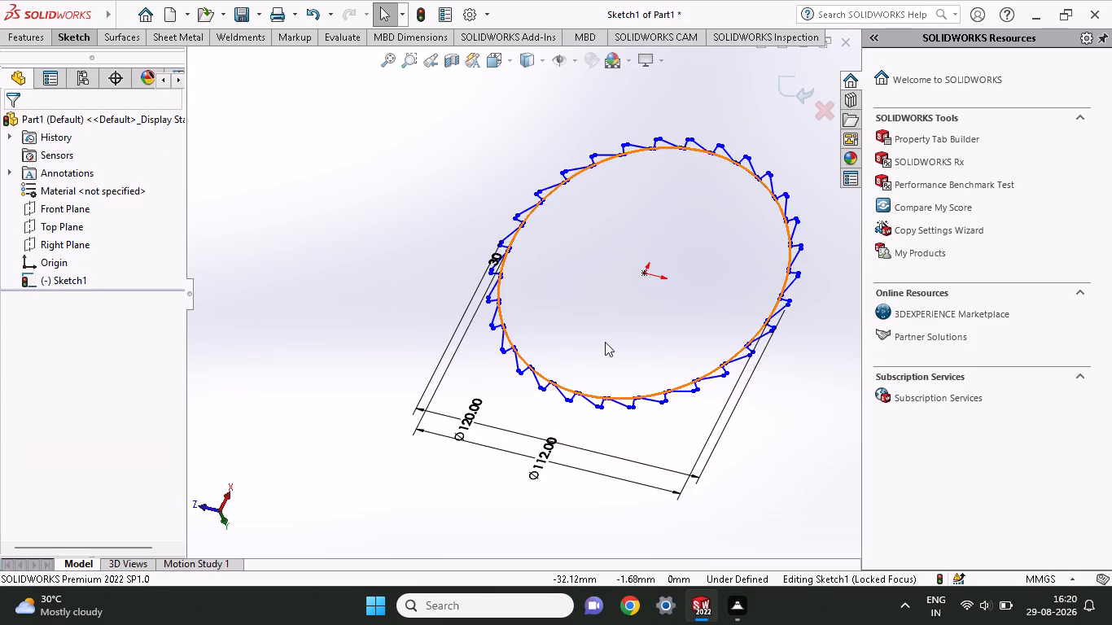
Delete the 112 mm inner circle from the sketch, leaving only the toothed outline.
{"action": "left_click", "coordinate": [523, 359]}
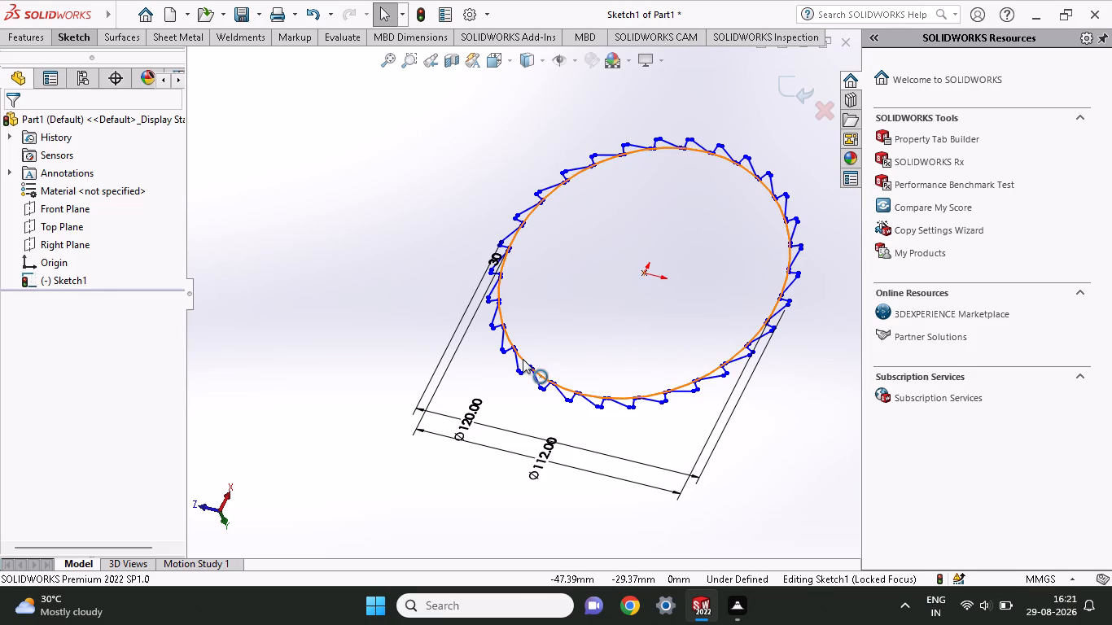
{"action": "right_click", "coordinate": [523, 359]}
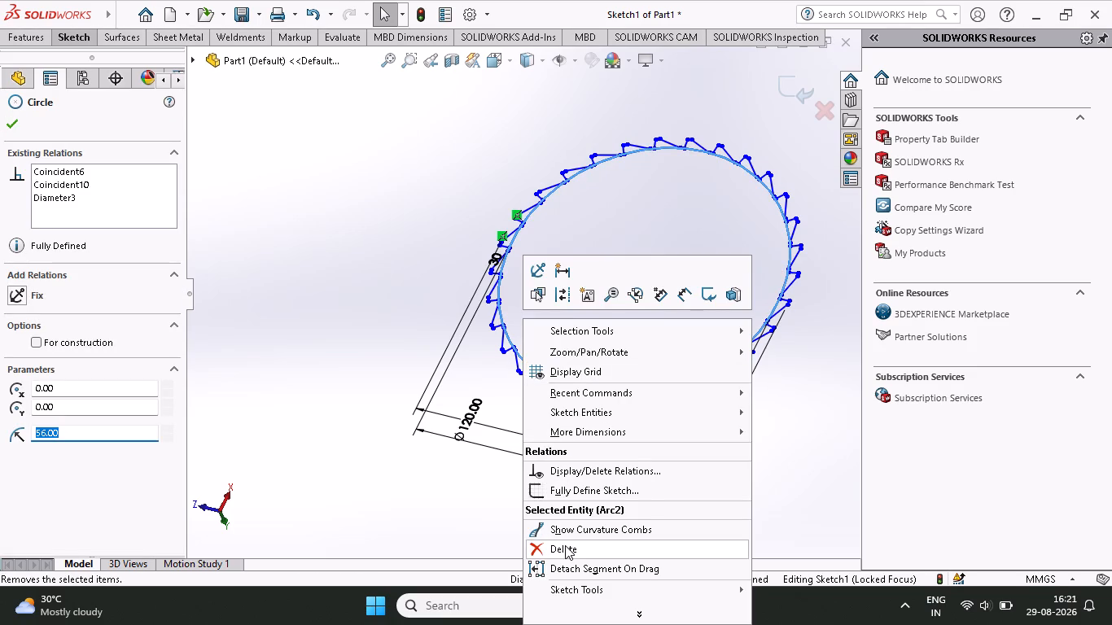
{"action": "left_click", "coordinate": [565, 545]}
{"action": "left_click", "coordinate": [683, 333]}
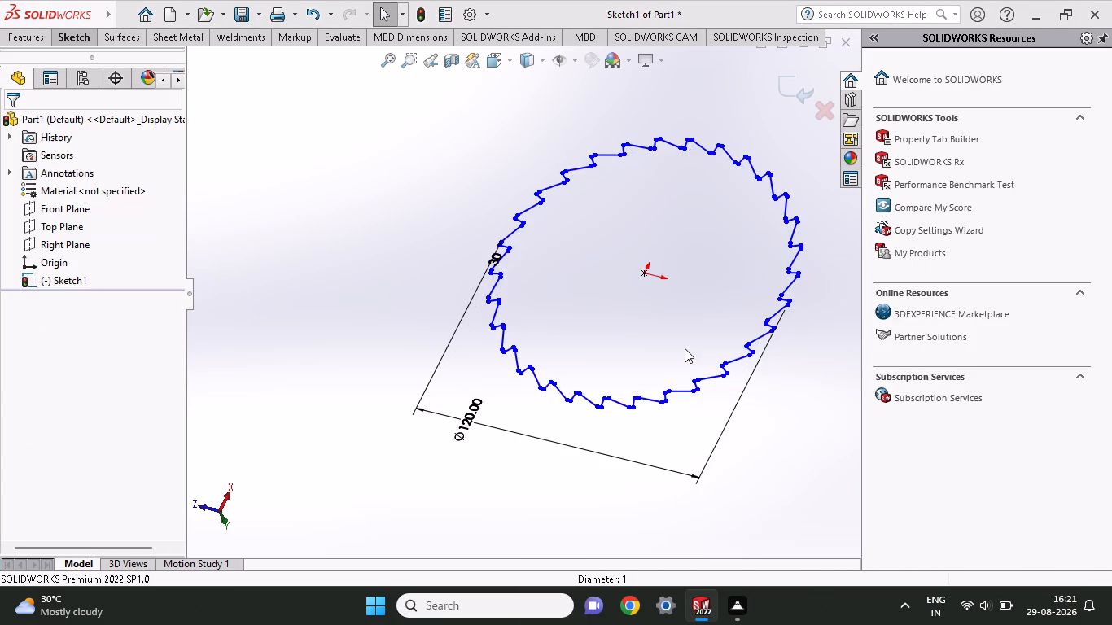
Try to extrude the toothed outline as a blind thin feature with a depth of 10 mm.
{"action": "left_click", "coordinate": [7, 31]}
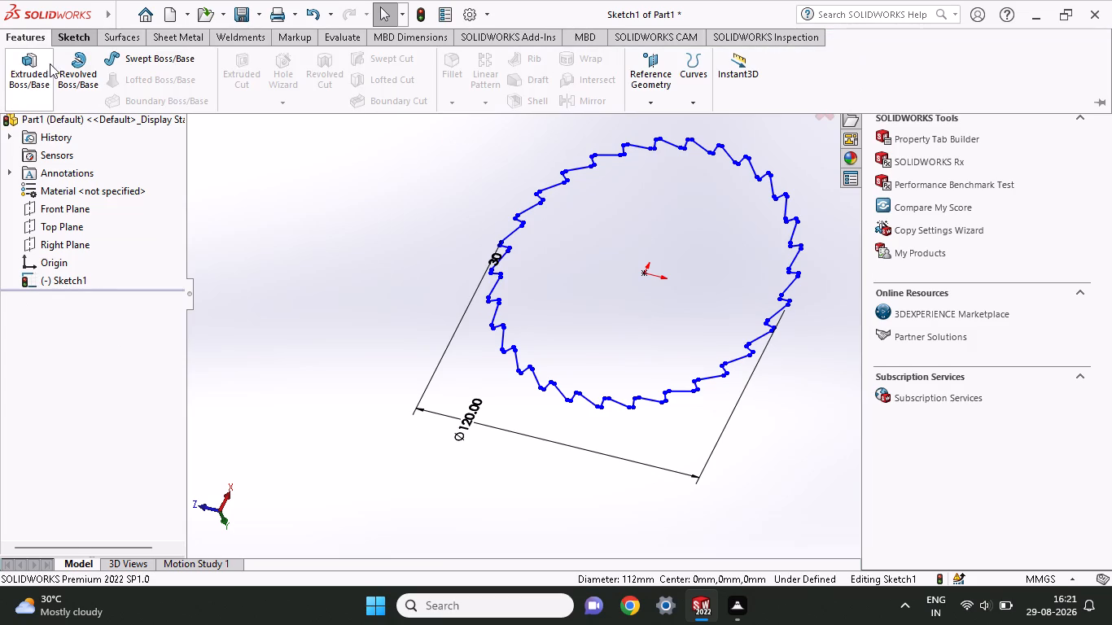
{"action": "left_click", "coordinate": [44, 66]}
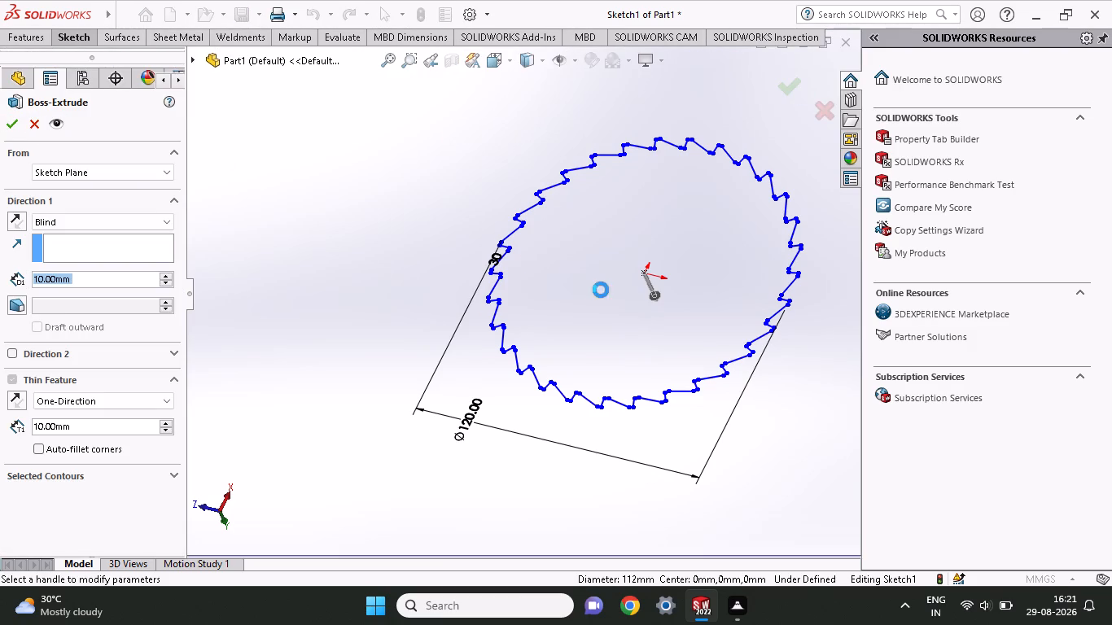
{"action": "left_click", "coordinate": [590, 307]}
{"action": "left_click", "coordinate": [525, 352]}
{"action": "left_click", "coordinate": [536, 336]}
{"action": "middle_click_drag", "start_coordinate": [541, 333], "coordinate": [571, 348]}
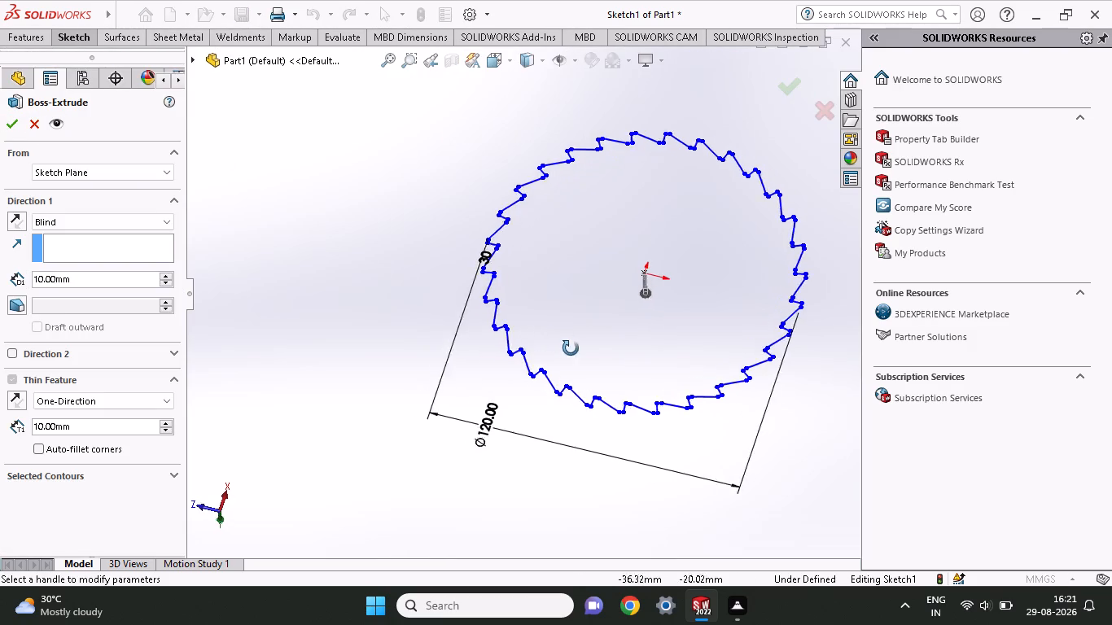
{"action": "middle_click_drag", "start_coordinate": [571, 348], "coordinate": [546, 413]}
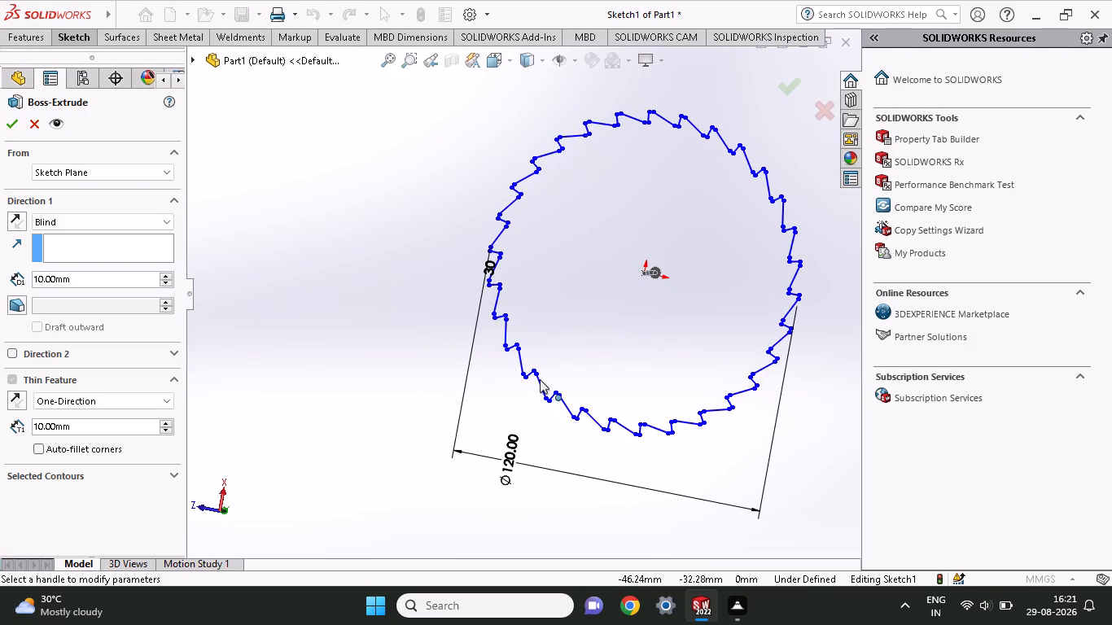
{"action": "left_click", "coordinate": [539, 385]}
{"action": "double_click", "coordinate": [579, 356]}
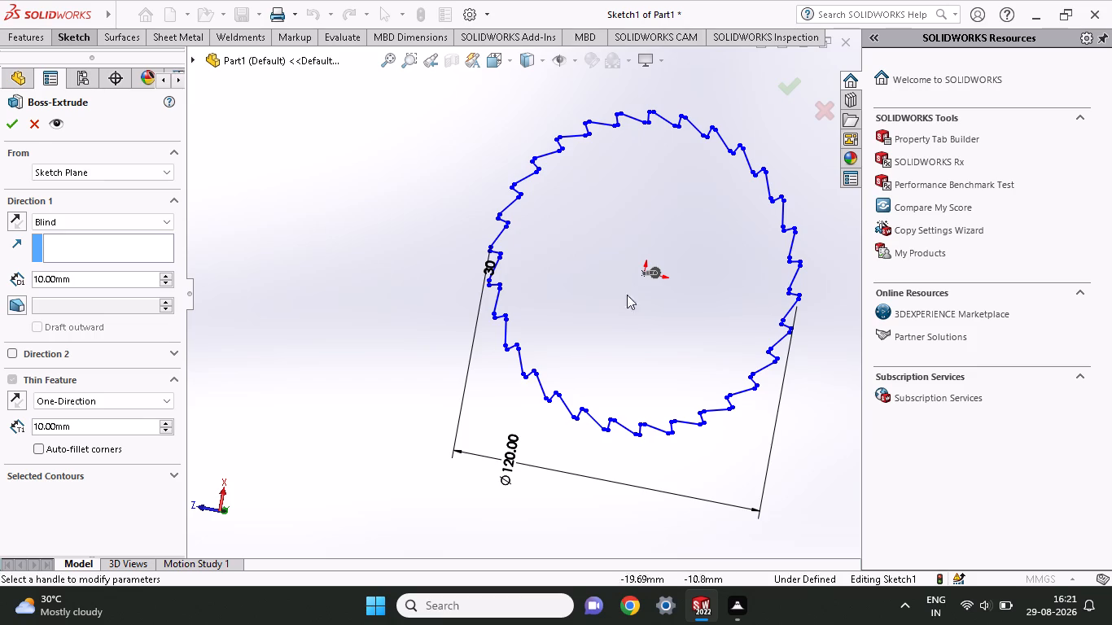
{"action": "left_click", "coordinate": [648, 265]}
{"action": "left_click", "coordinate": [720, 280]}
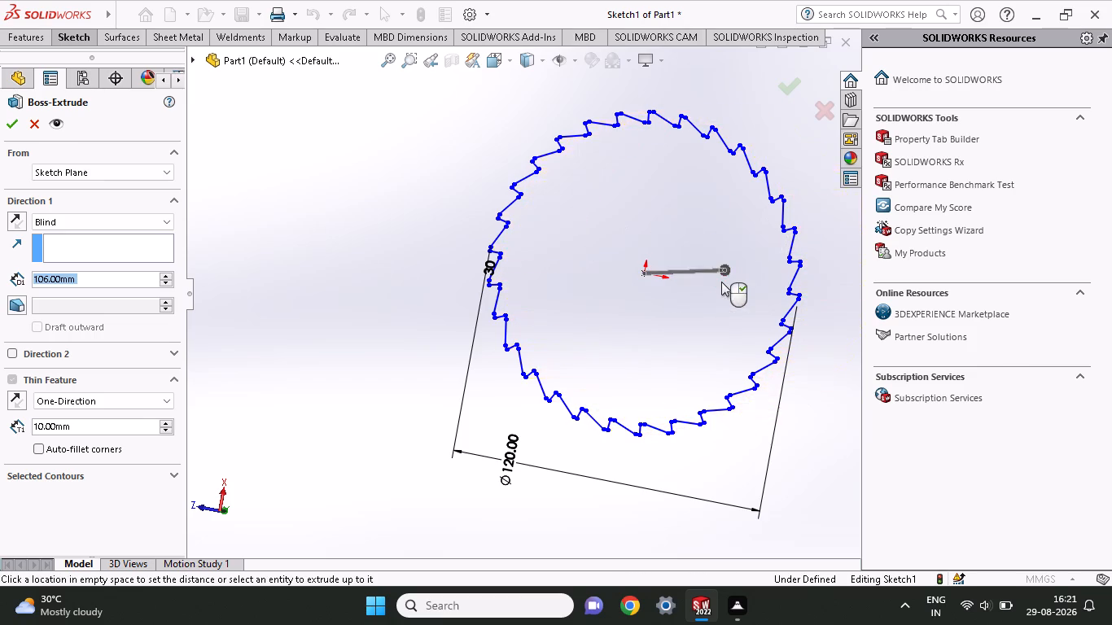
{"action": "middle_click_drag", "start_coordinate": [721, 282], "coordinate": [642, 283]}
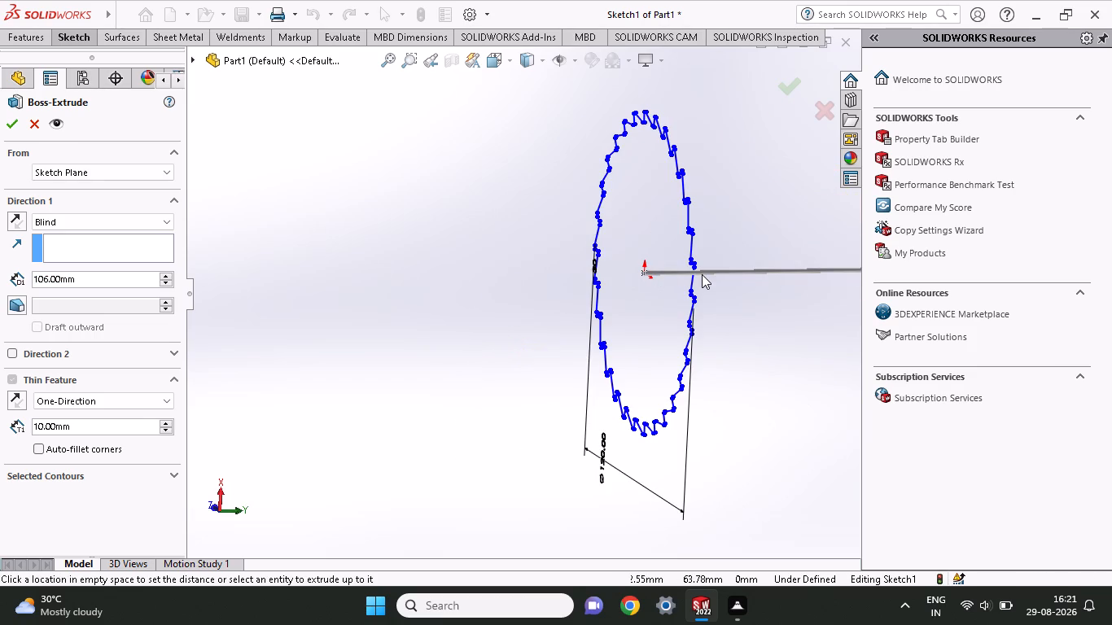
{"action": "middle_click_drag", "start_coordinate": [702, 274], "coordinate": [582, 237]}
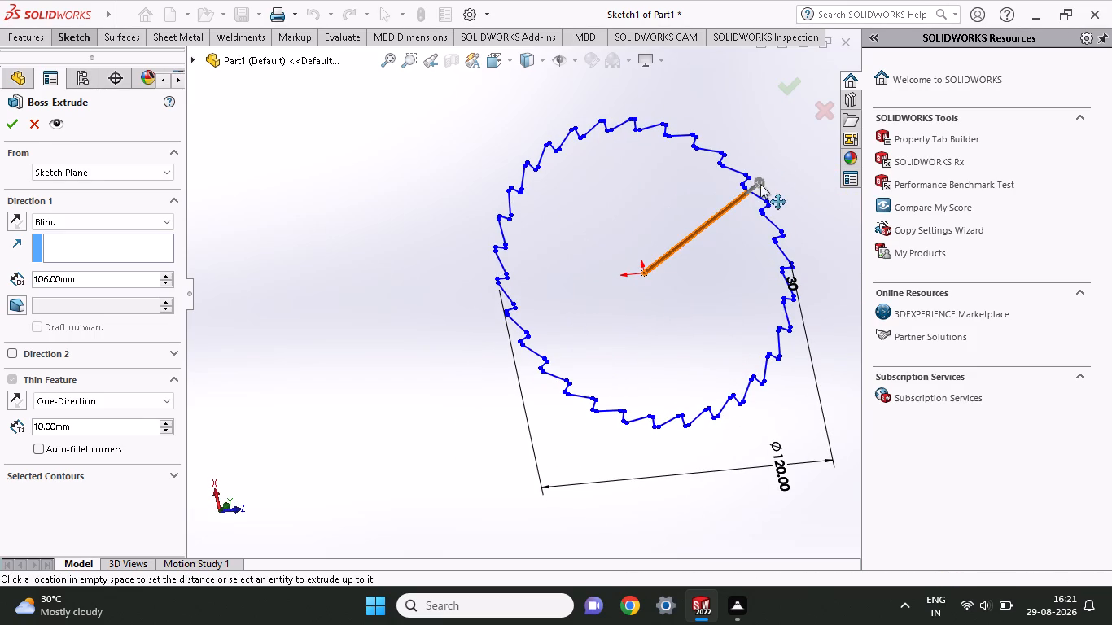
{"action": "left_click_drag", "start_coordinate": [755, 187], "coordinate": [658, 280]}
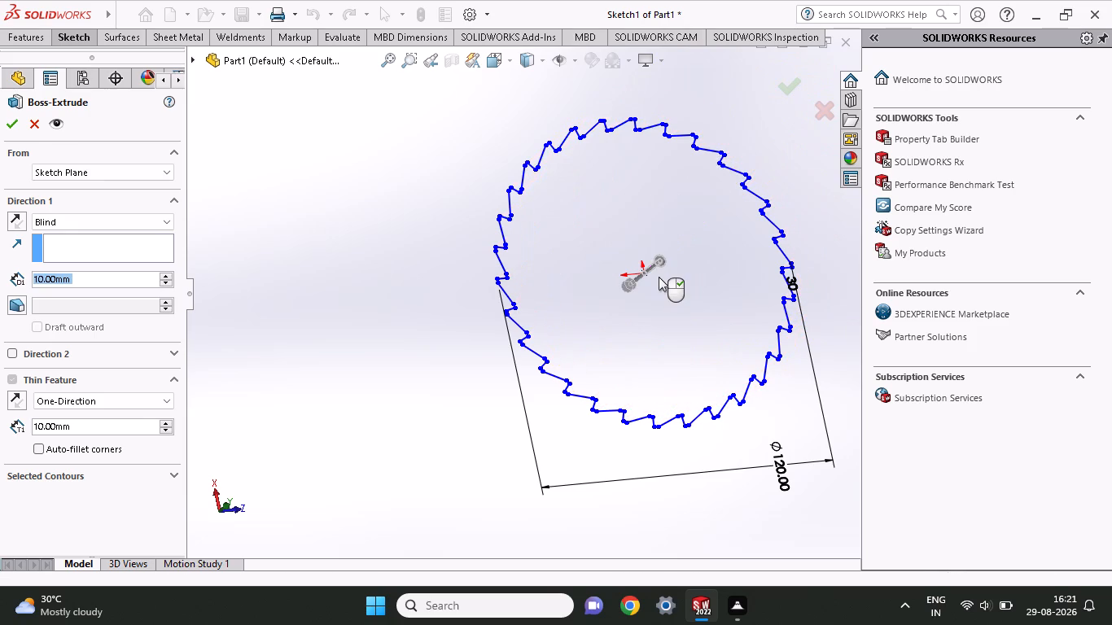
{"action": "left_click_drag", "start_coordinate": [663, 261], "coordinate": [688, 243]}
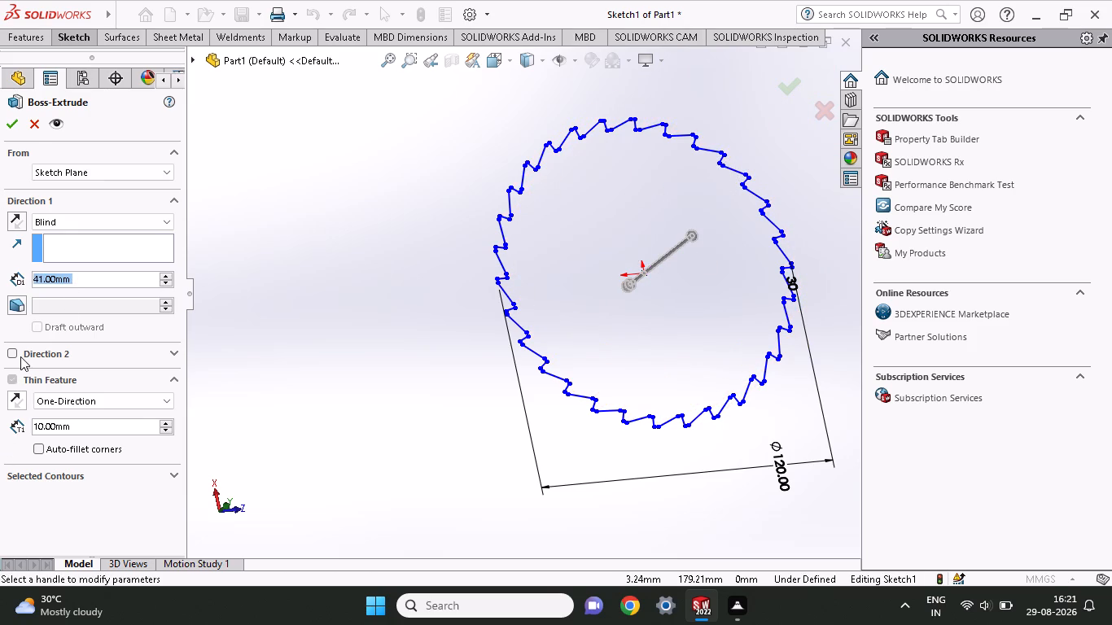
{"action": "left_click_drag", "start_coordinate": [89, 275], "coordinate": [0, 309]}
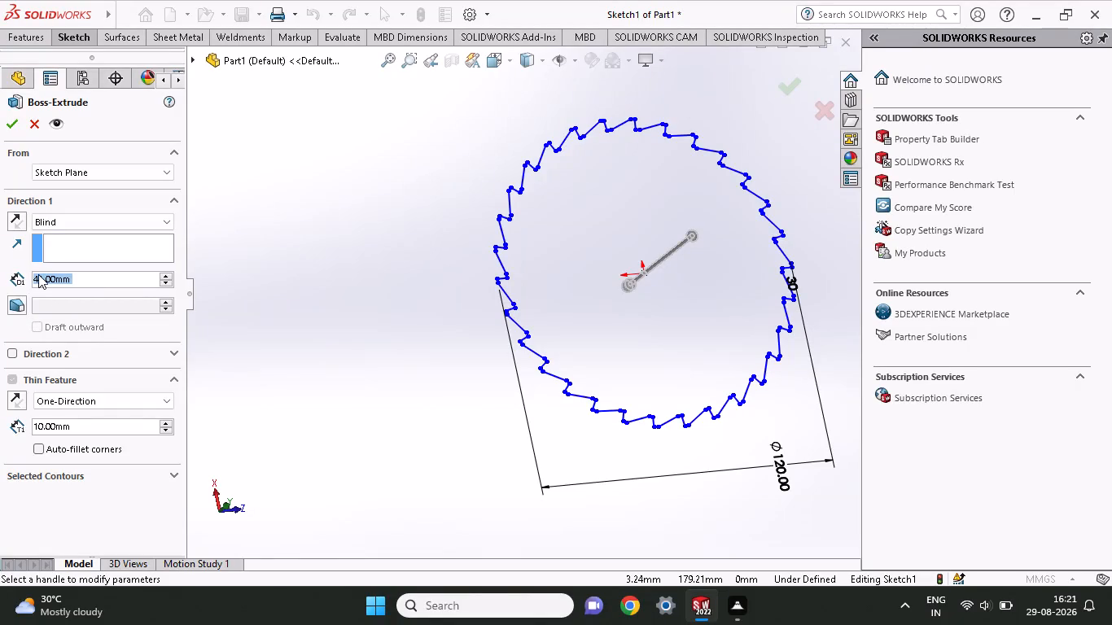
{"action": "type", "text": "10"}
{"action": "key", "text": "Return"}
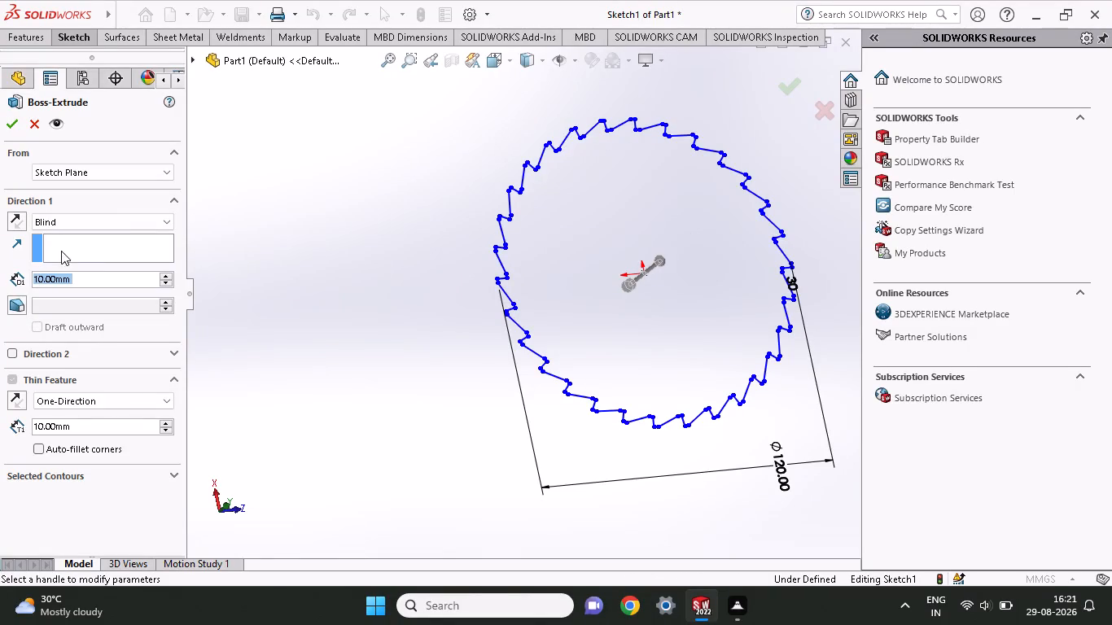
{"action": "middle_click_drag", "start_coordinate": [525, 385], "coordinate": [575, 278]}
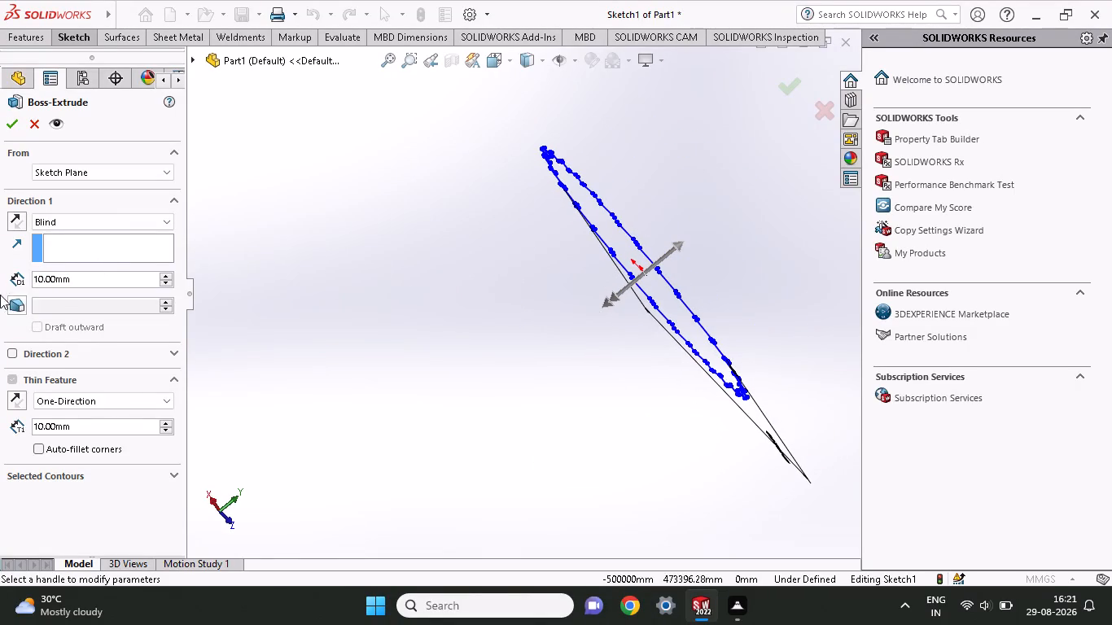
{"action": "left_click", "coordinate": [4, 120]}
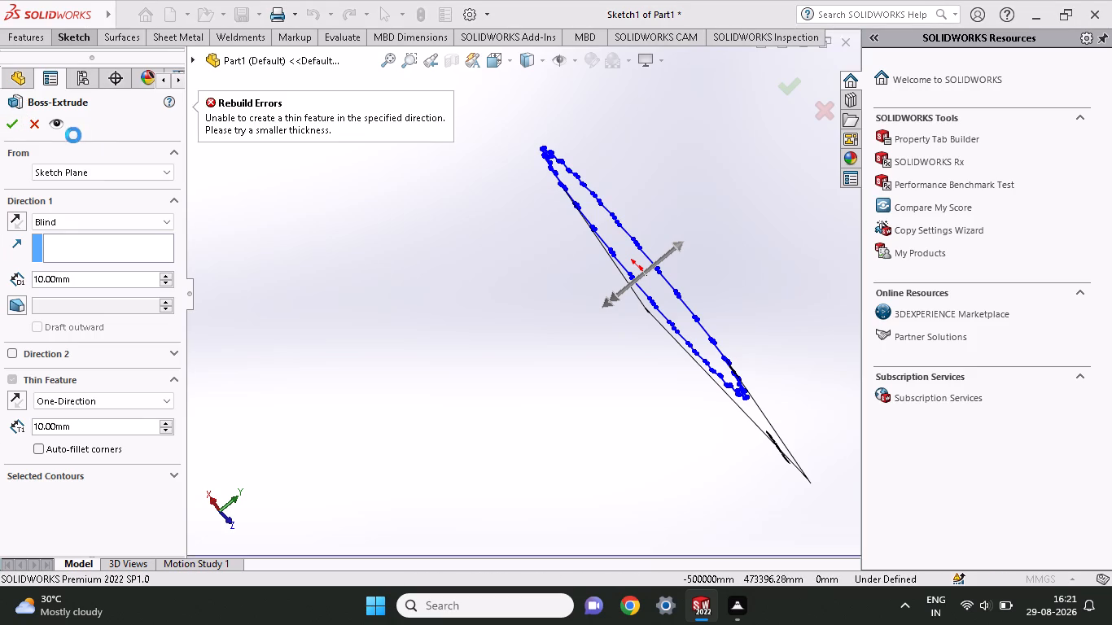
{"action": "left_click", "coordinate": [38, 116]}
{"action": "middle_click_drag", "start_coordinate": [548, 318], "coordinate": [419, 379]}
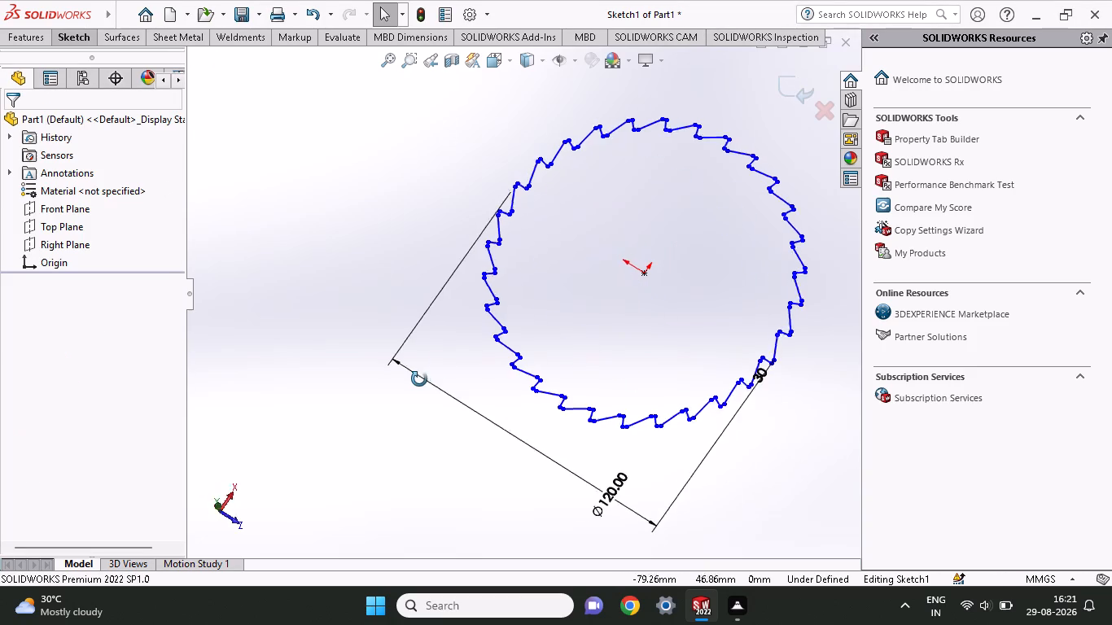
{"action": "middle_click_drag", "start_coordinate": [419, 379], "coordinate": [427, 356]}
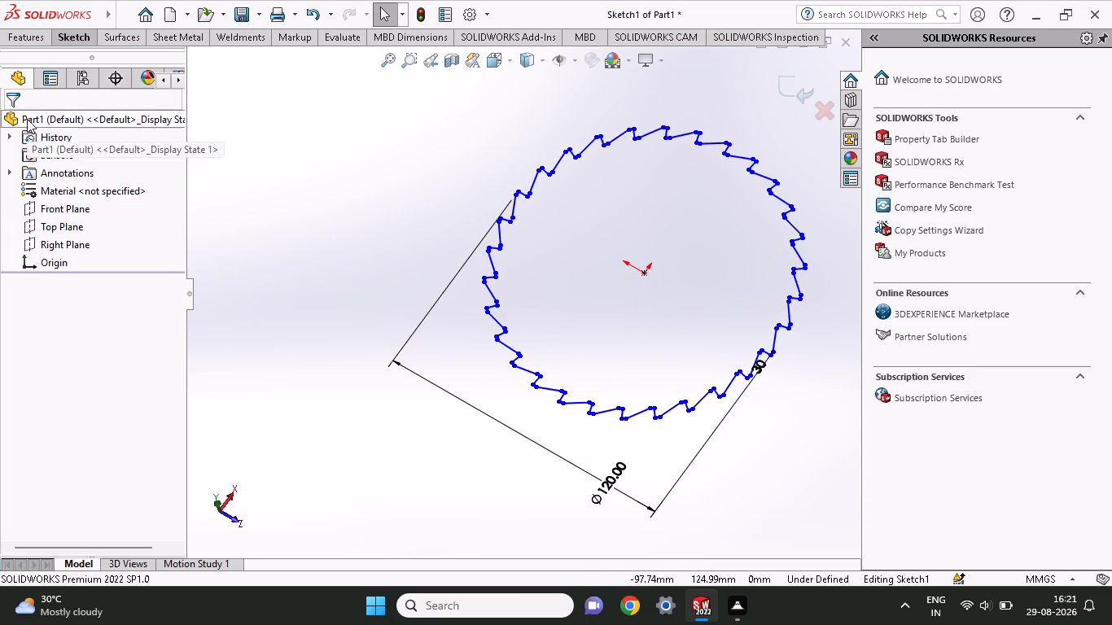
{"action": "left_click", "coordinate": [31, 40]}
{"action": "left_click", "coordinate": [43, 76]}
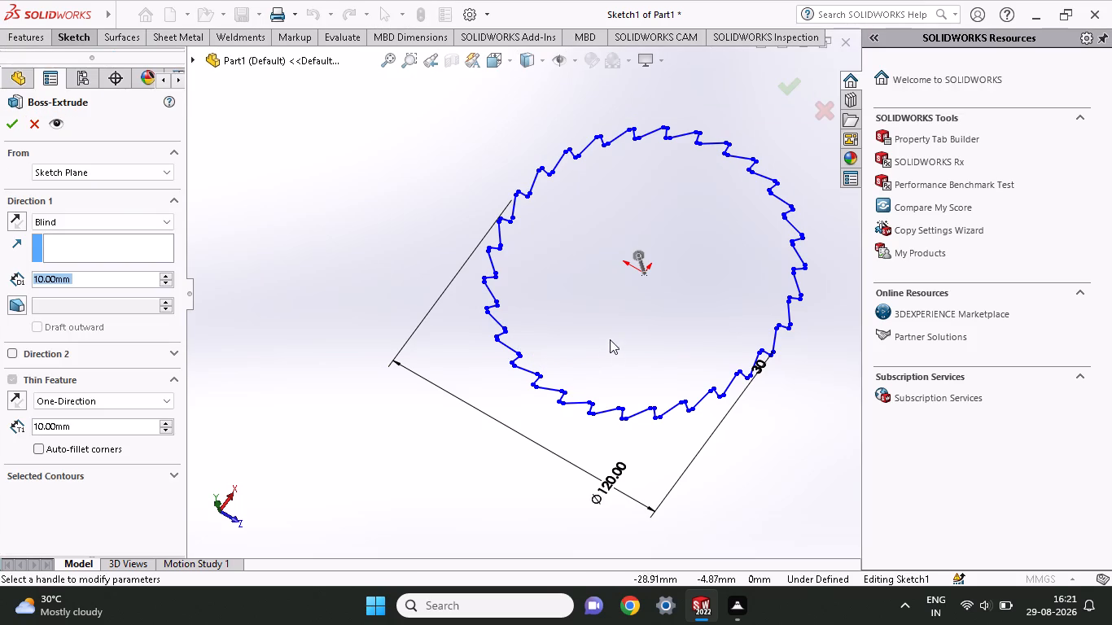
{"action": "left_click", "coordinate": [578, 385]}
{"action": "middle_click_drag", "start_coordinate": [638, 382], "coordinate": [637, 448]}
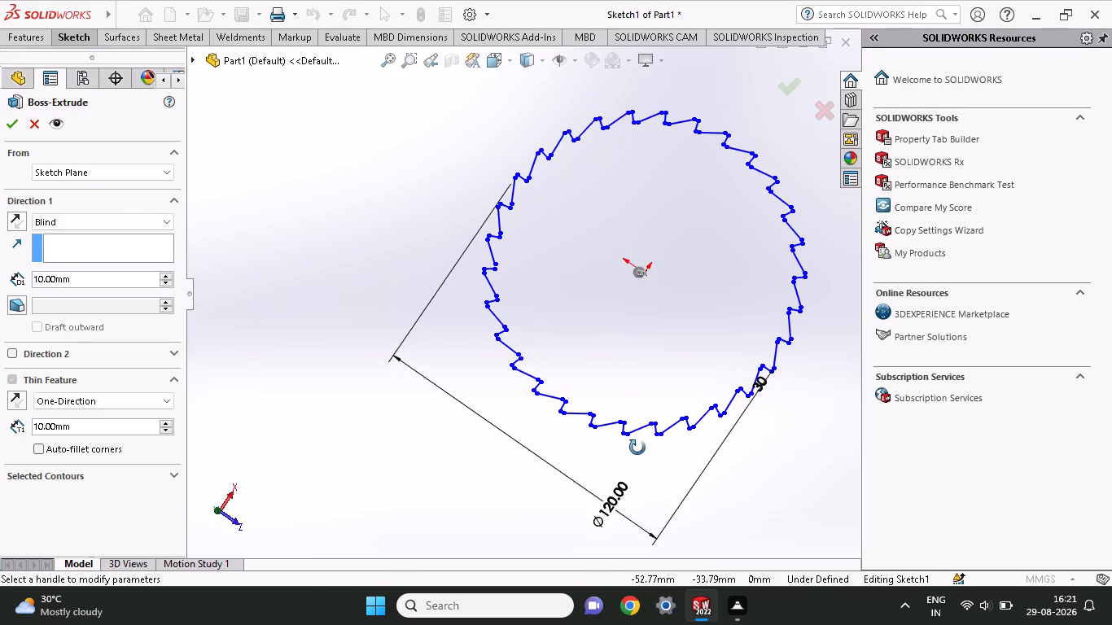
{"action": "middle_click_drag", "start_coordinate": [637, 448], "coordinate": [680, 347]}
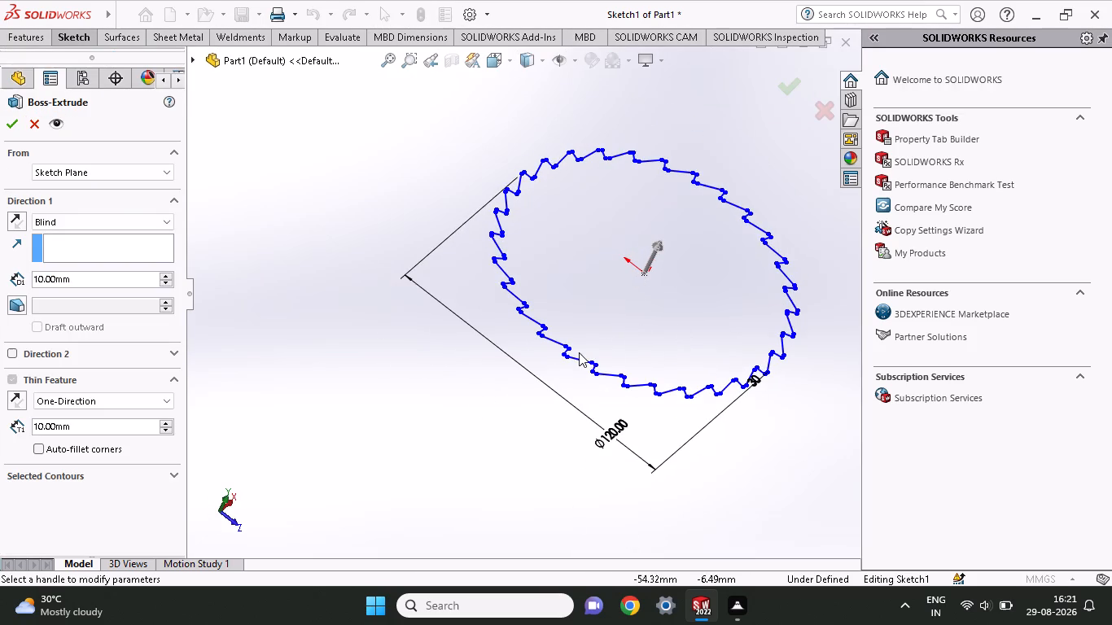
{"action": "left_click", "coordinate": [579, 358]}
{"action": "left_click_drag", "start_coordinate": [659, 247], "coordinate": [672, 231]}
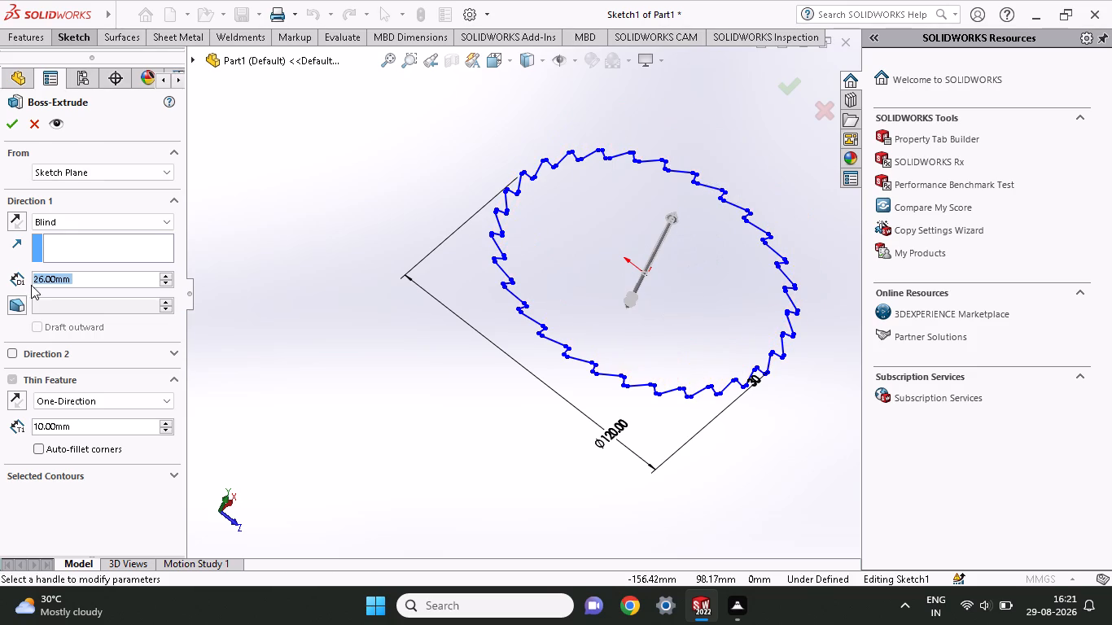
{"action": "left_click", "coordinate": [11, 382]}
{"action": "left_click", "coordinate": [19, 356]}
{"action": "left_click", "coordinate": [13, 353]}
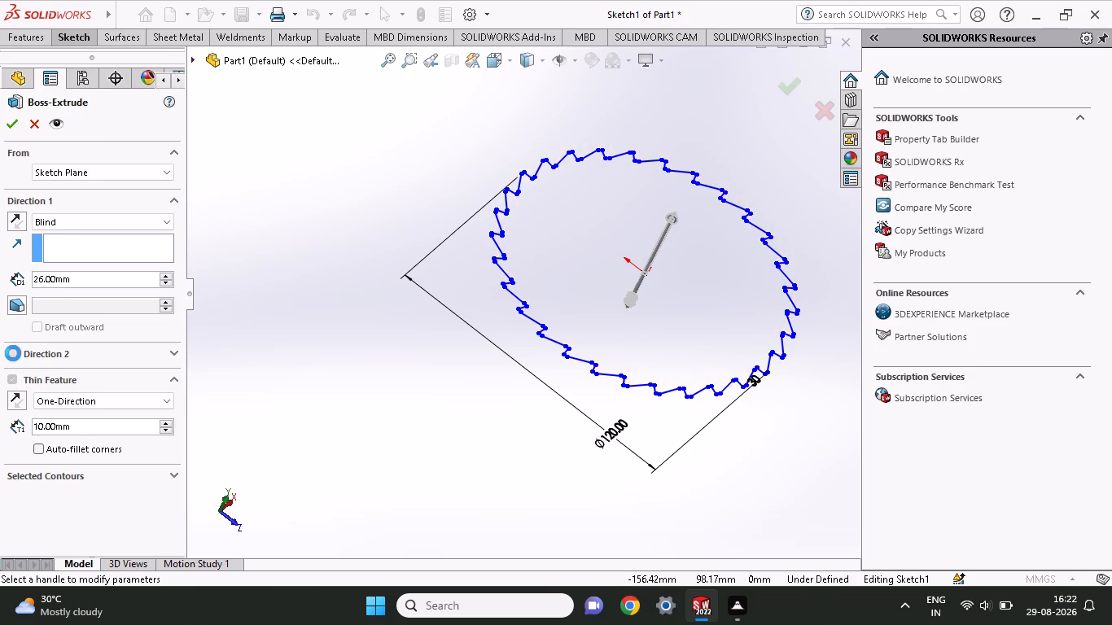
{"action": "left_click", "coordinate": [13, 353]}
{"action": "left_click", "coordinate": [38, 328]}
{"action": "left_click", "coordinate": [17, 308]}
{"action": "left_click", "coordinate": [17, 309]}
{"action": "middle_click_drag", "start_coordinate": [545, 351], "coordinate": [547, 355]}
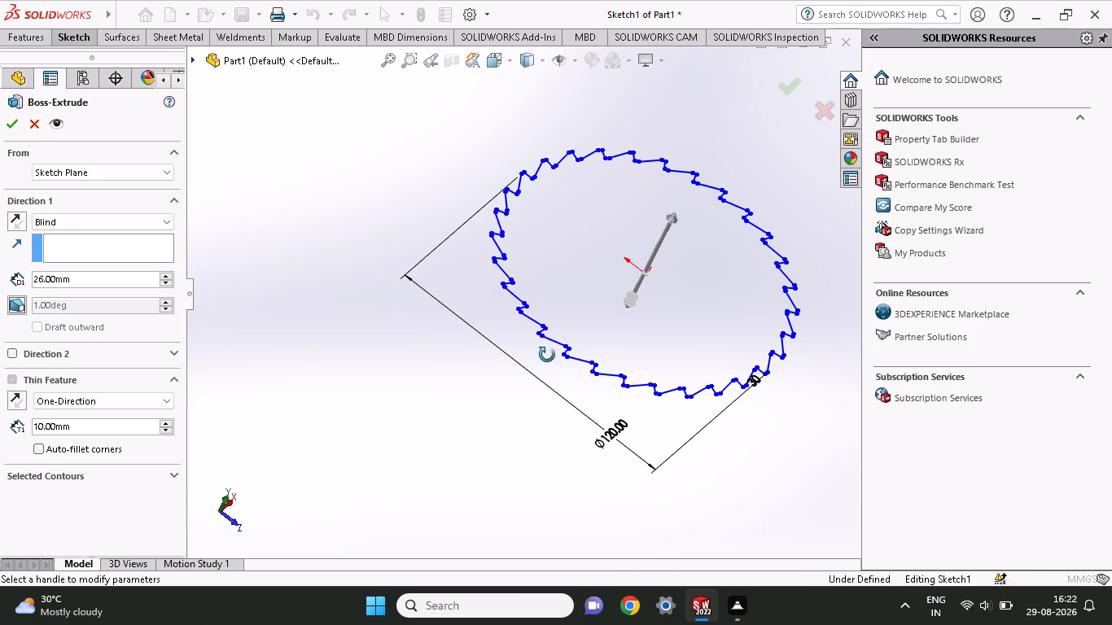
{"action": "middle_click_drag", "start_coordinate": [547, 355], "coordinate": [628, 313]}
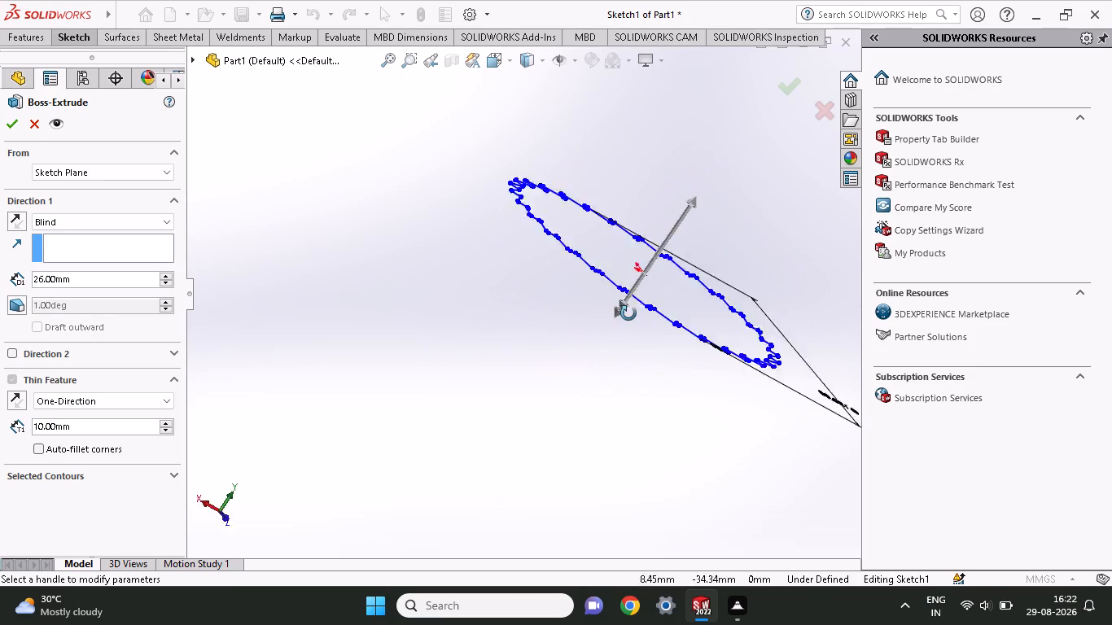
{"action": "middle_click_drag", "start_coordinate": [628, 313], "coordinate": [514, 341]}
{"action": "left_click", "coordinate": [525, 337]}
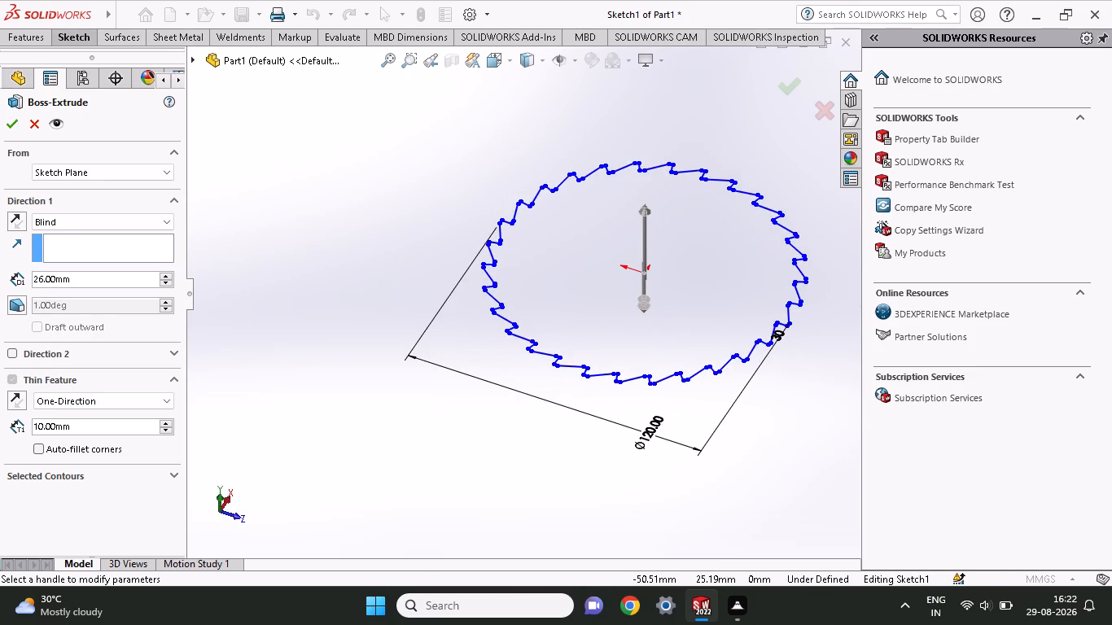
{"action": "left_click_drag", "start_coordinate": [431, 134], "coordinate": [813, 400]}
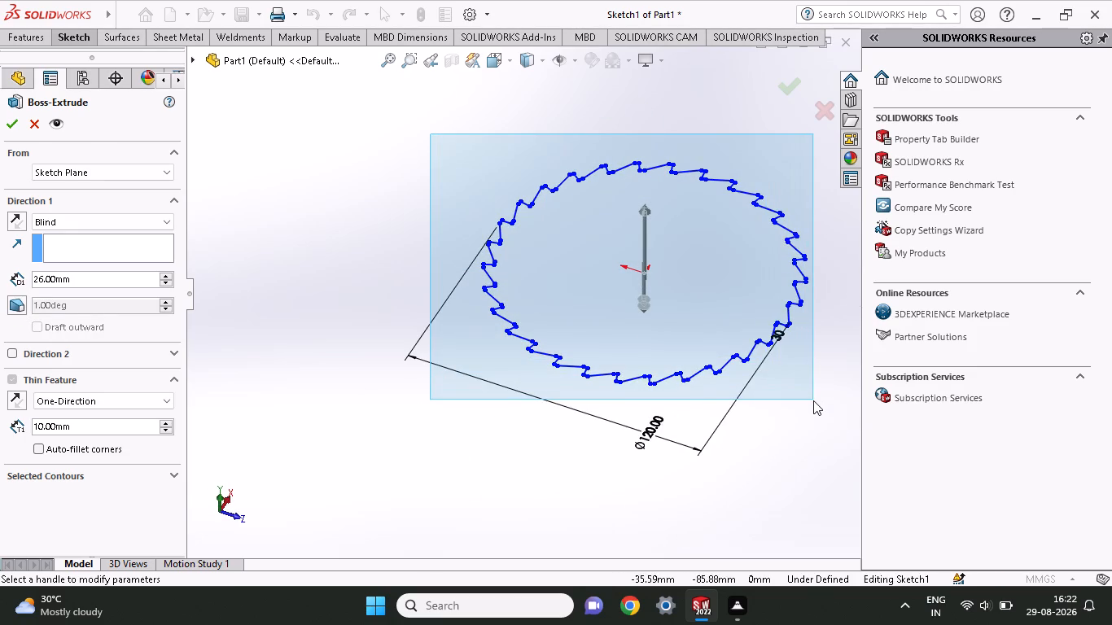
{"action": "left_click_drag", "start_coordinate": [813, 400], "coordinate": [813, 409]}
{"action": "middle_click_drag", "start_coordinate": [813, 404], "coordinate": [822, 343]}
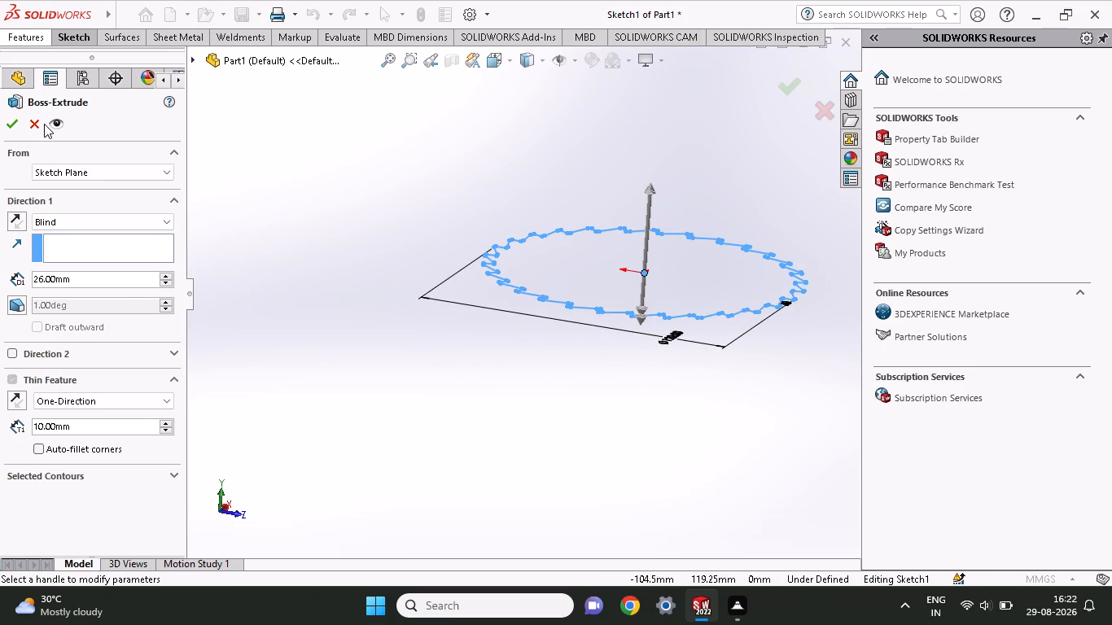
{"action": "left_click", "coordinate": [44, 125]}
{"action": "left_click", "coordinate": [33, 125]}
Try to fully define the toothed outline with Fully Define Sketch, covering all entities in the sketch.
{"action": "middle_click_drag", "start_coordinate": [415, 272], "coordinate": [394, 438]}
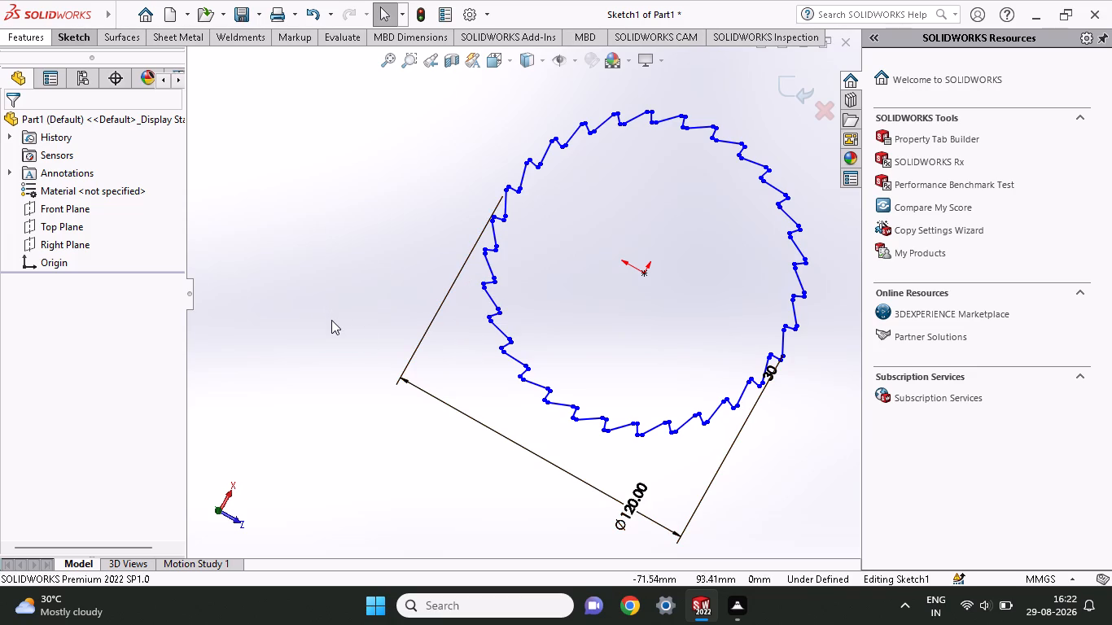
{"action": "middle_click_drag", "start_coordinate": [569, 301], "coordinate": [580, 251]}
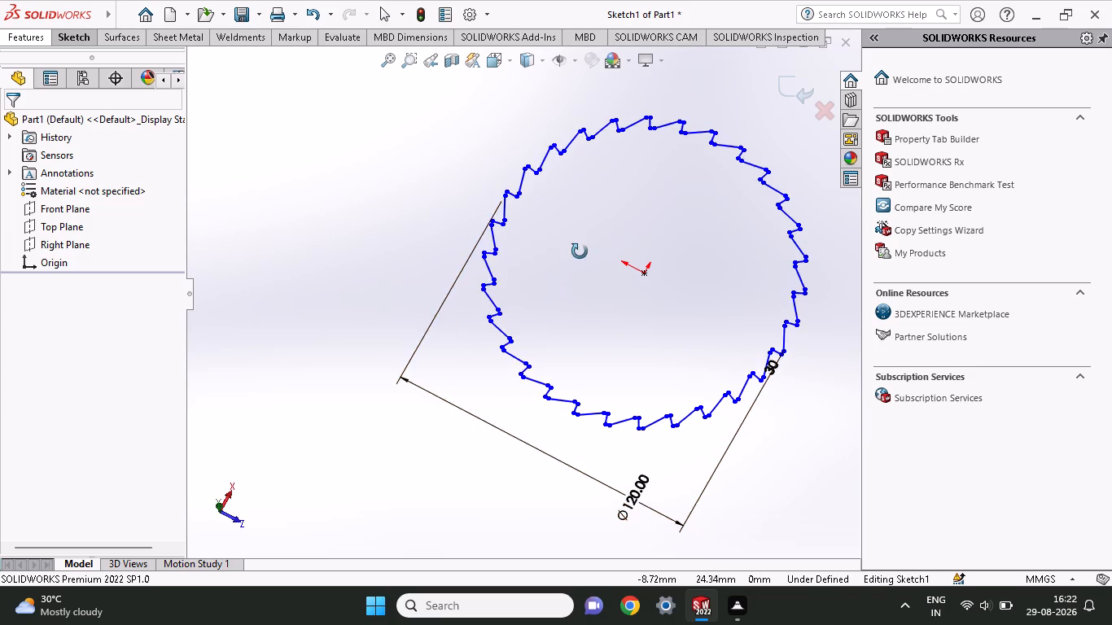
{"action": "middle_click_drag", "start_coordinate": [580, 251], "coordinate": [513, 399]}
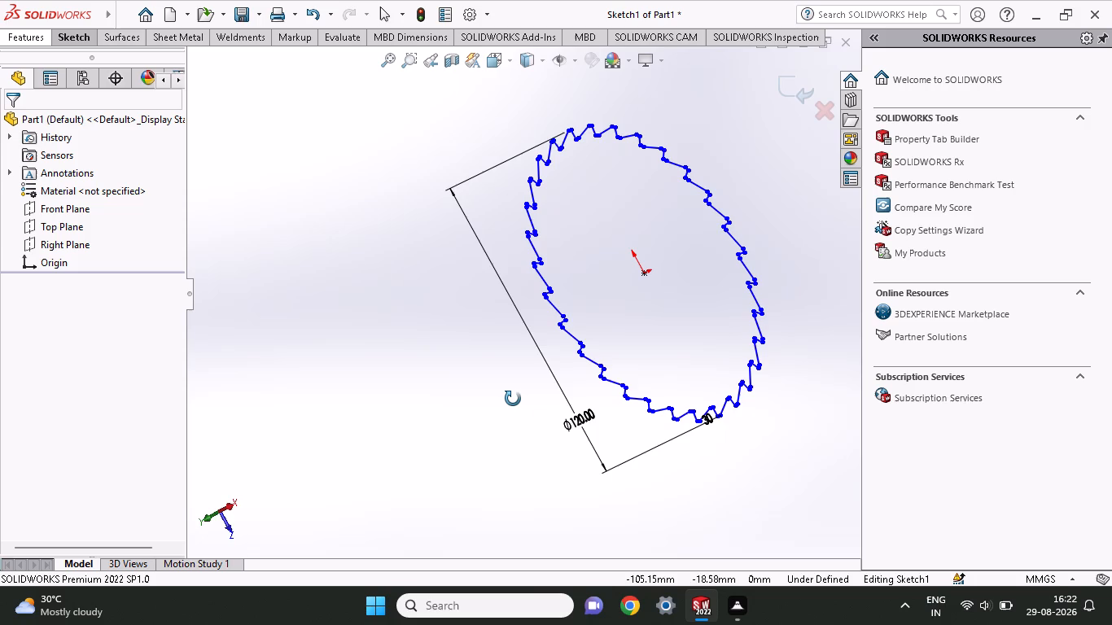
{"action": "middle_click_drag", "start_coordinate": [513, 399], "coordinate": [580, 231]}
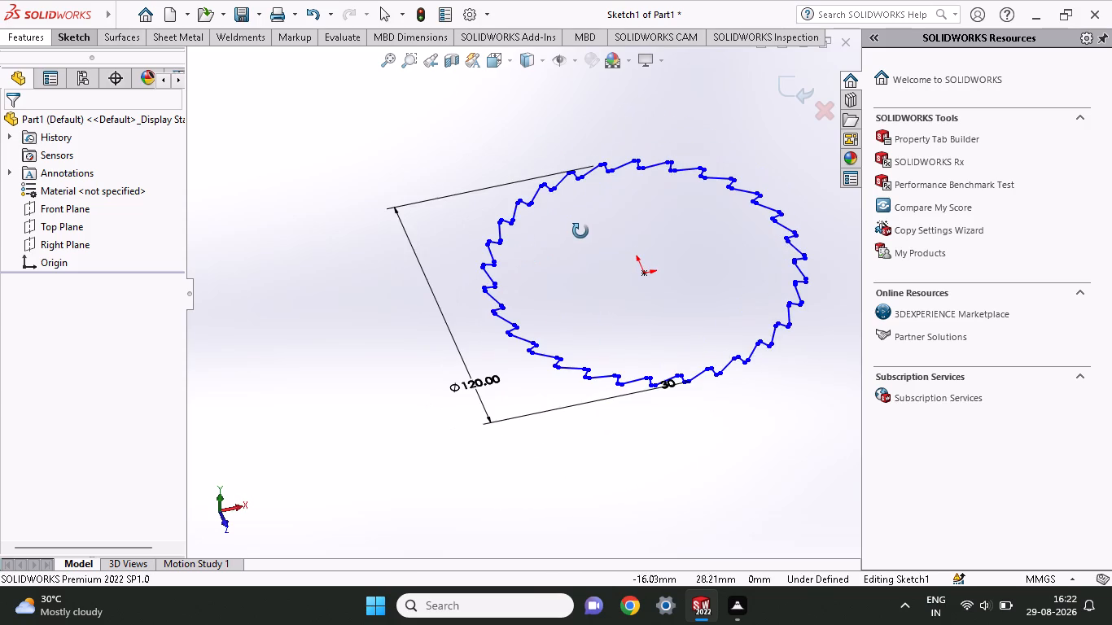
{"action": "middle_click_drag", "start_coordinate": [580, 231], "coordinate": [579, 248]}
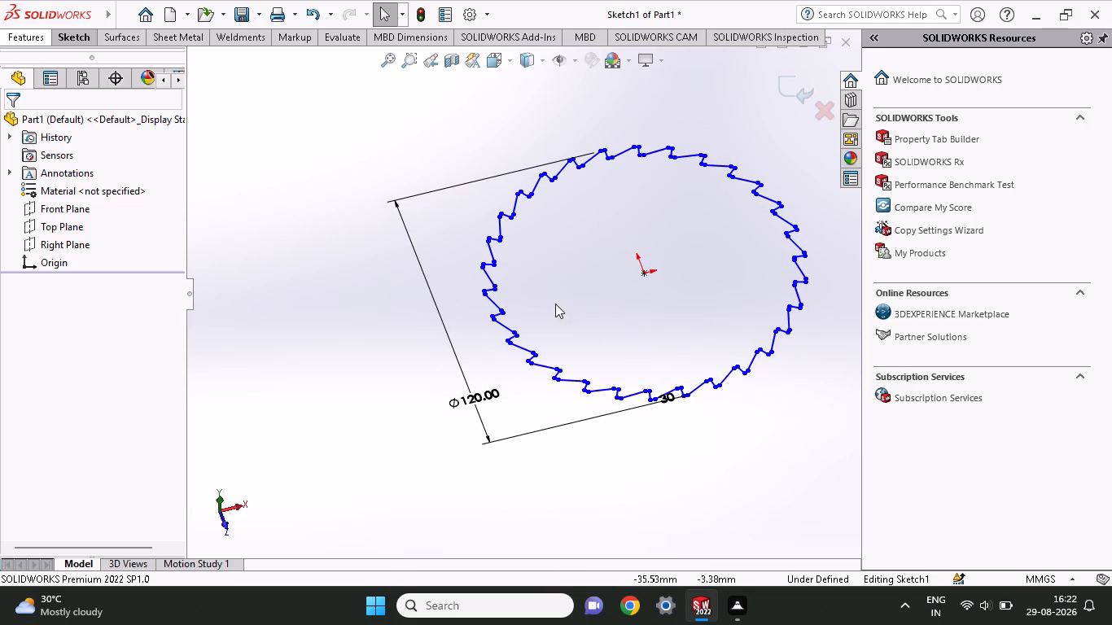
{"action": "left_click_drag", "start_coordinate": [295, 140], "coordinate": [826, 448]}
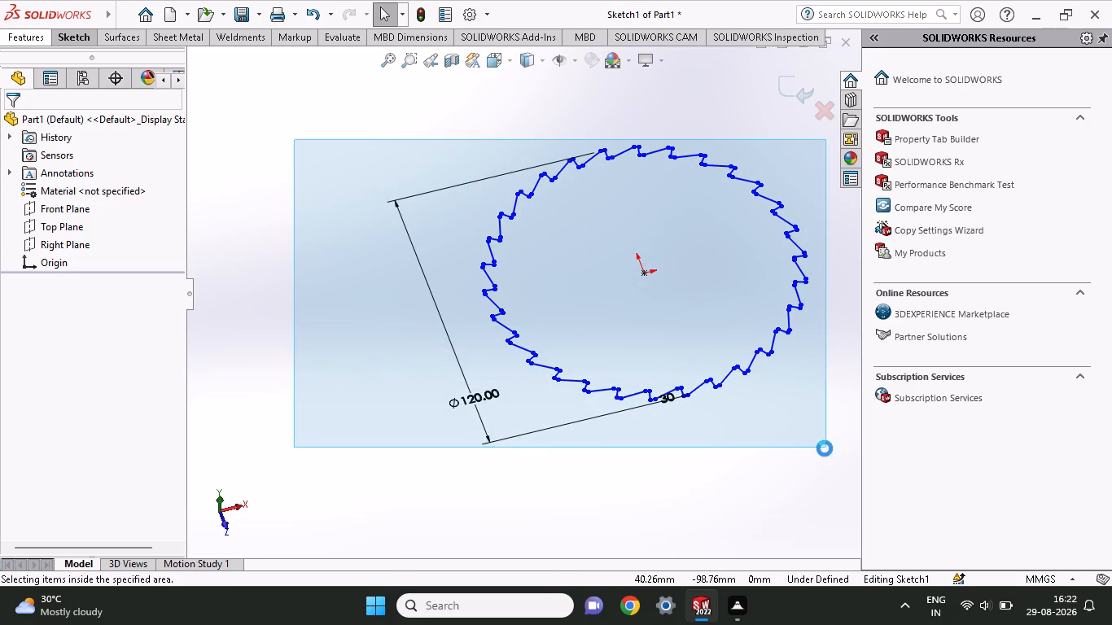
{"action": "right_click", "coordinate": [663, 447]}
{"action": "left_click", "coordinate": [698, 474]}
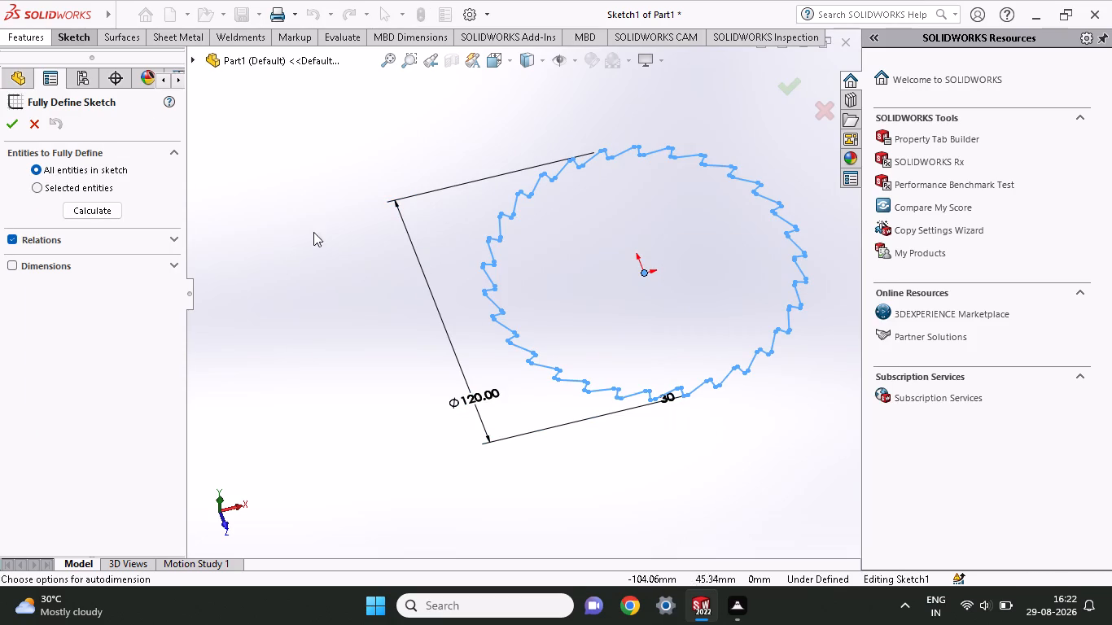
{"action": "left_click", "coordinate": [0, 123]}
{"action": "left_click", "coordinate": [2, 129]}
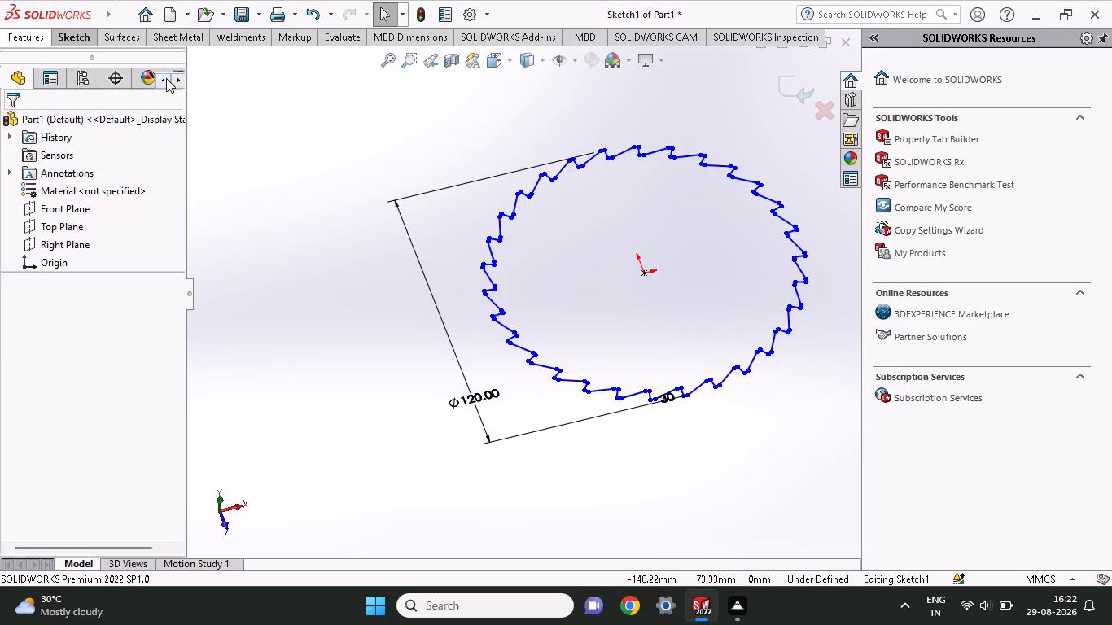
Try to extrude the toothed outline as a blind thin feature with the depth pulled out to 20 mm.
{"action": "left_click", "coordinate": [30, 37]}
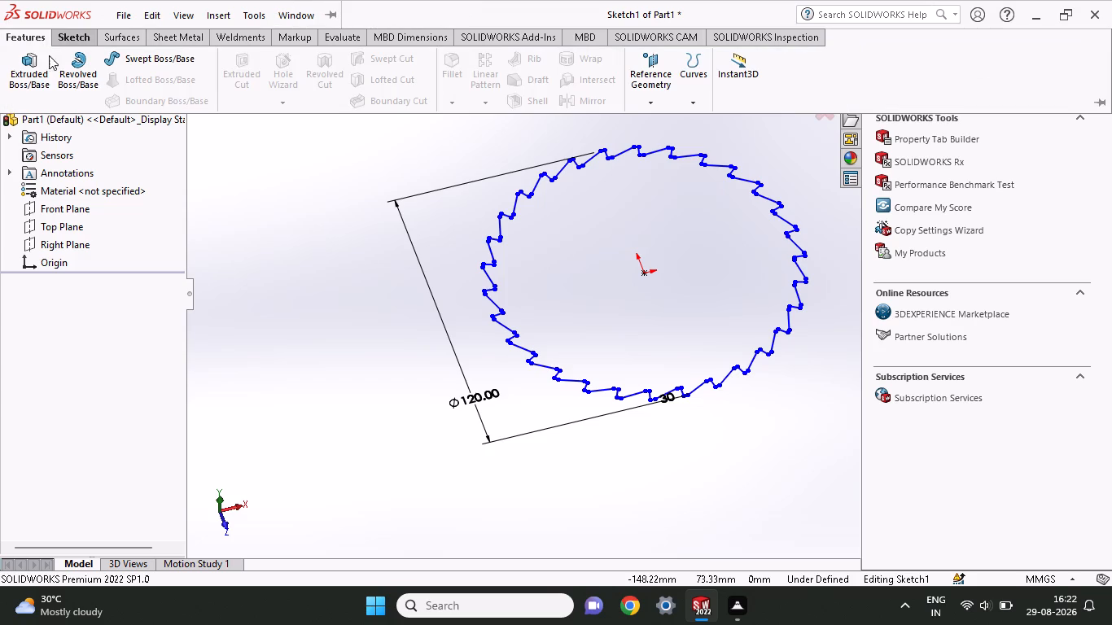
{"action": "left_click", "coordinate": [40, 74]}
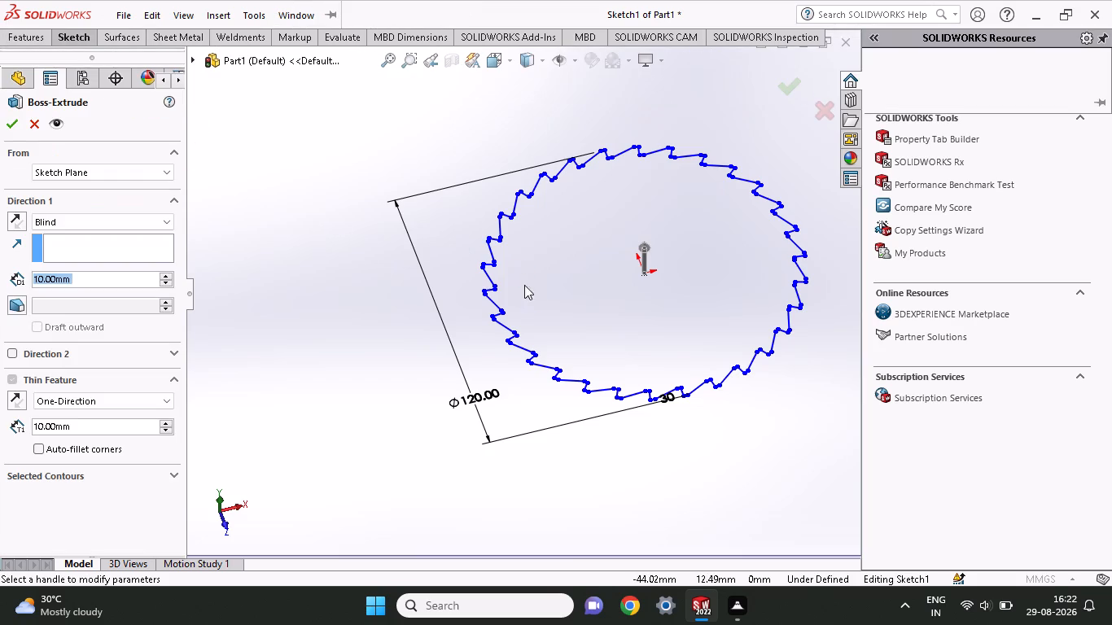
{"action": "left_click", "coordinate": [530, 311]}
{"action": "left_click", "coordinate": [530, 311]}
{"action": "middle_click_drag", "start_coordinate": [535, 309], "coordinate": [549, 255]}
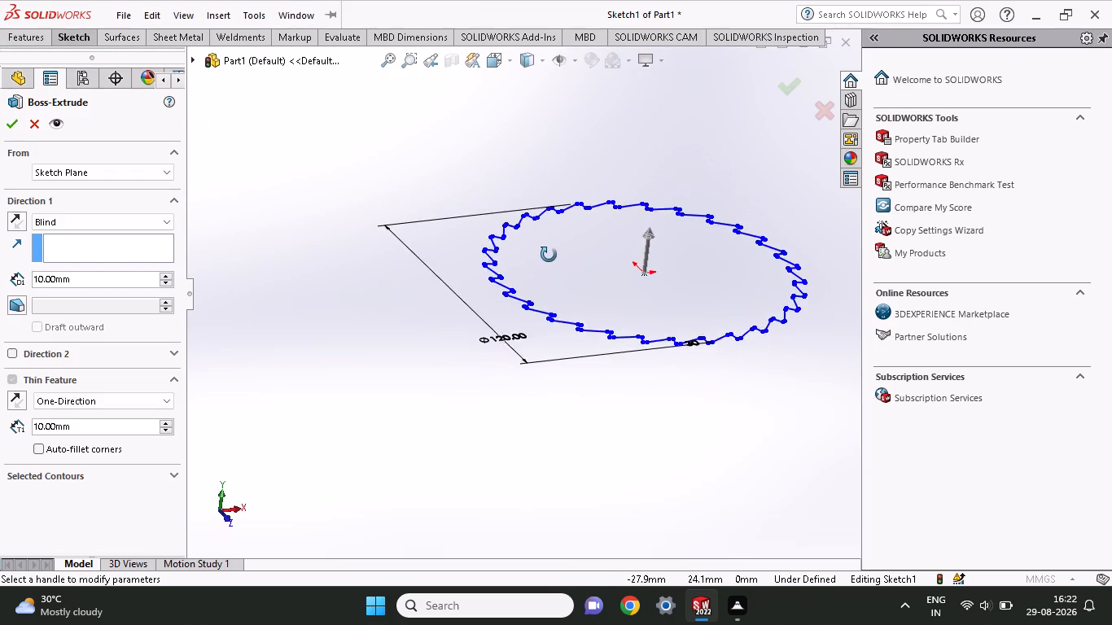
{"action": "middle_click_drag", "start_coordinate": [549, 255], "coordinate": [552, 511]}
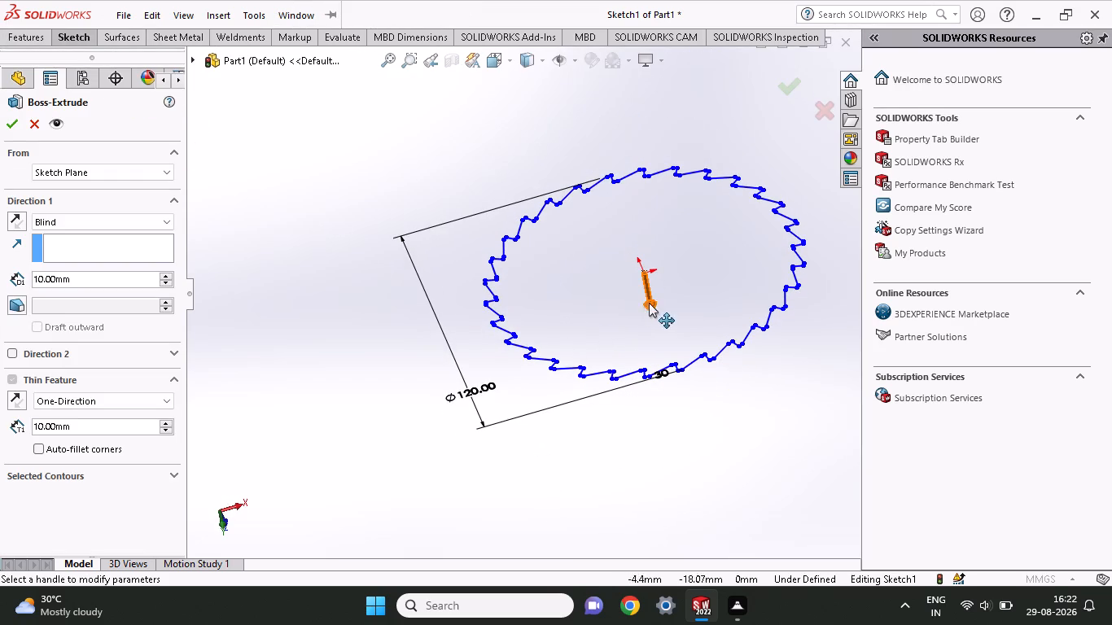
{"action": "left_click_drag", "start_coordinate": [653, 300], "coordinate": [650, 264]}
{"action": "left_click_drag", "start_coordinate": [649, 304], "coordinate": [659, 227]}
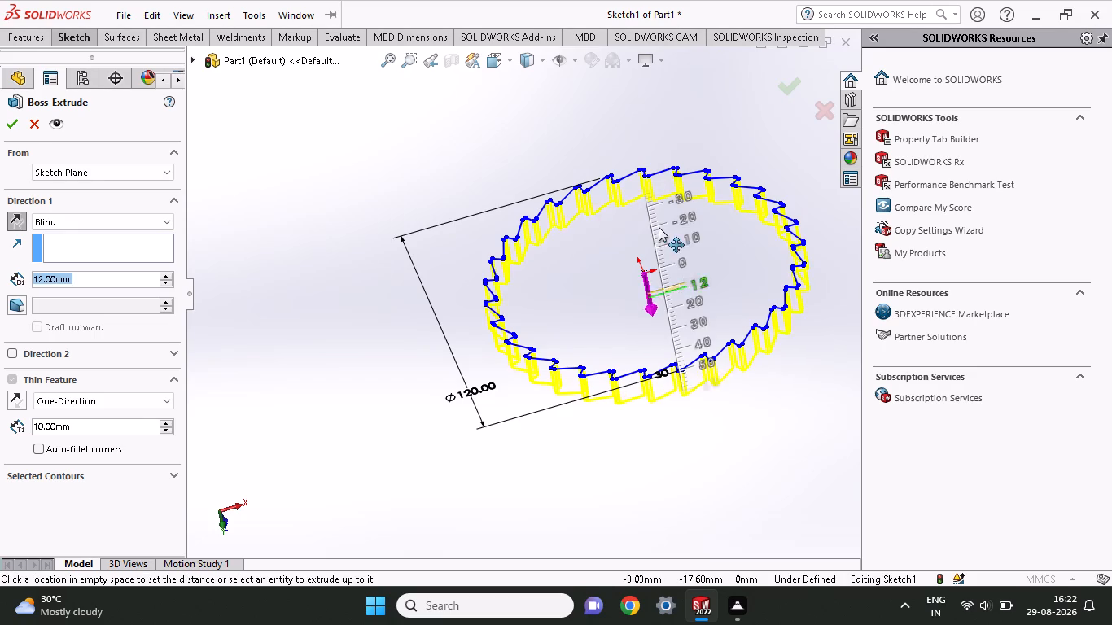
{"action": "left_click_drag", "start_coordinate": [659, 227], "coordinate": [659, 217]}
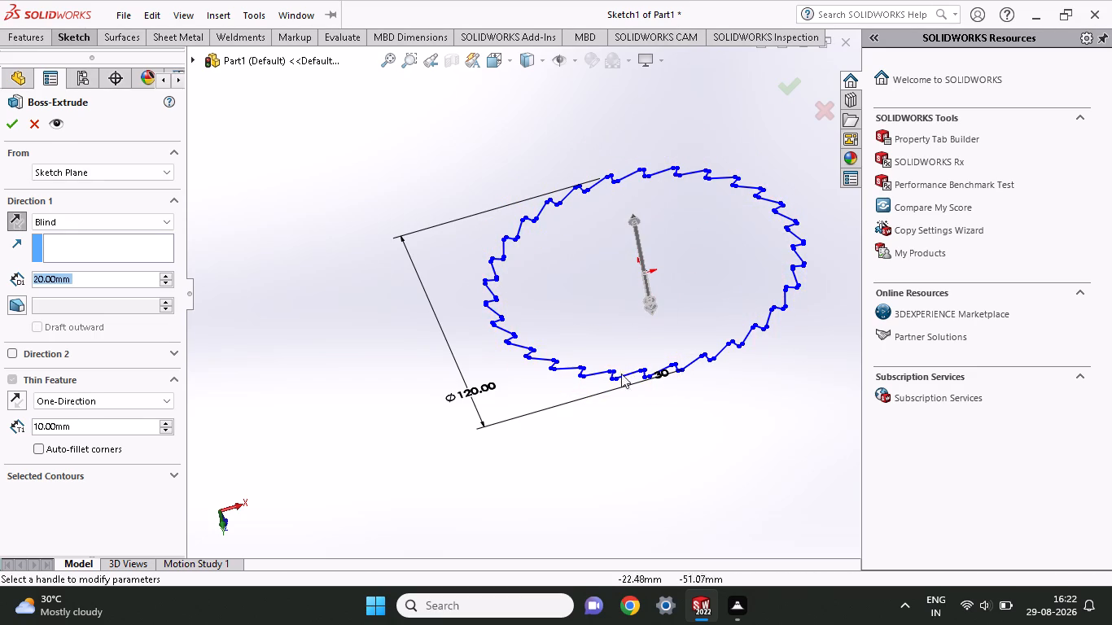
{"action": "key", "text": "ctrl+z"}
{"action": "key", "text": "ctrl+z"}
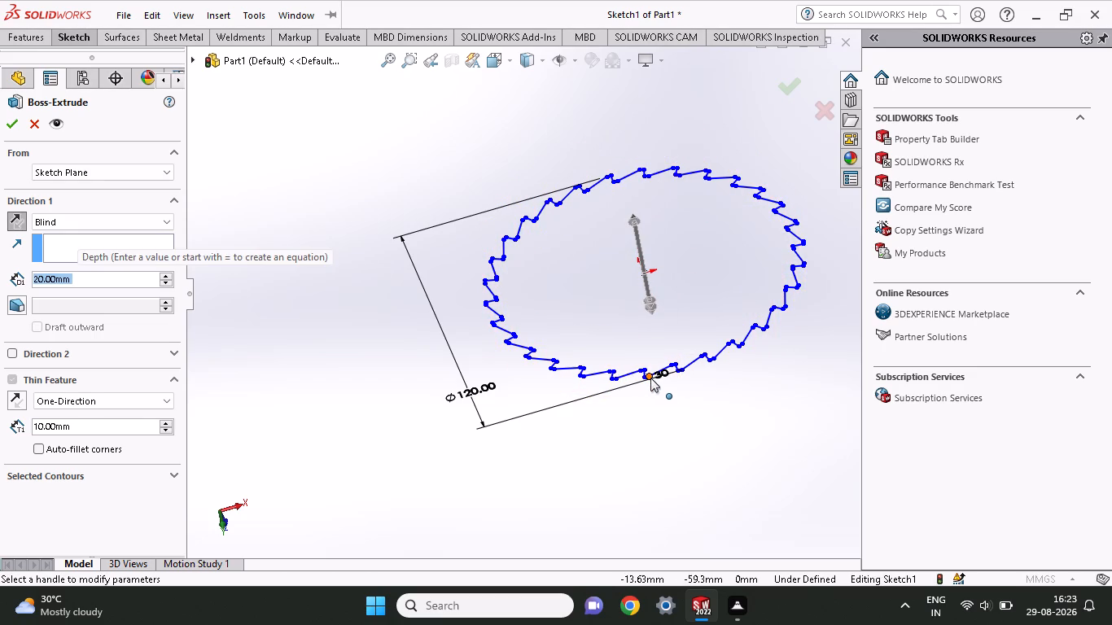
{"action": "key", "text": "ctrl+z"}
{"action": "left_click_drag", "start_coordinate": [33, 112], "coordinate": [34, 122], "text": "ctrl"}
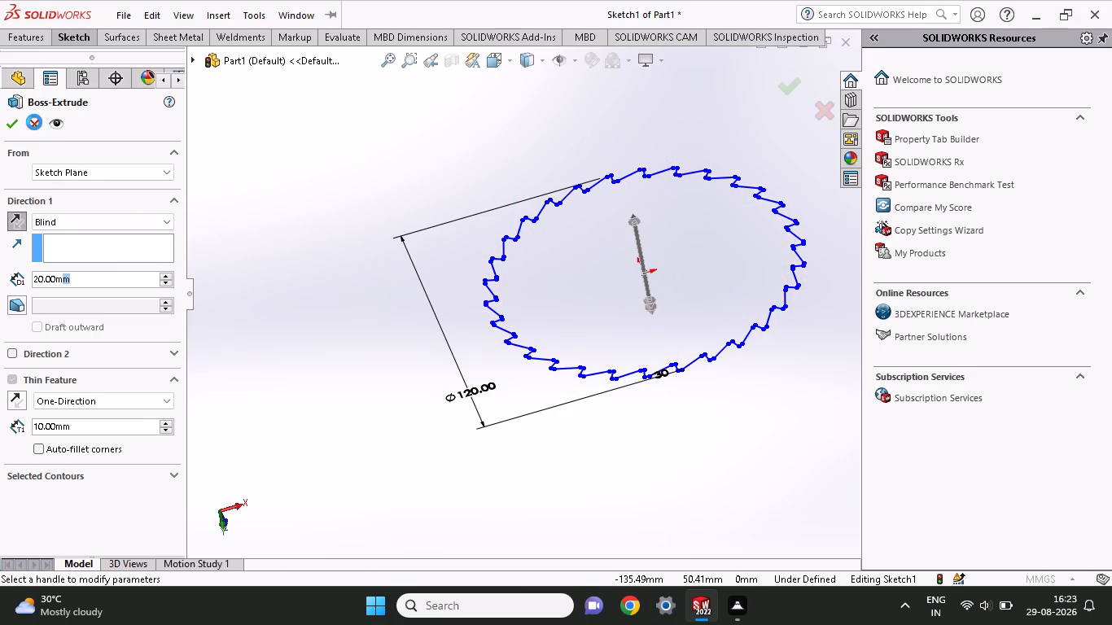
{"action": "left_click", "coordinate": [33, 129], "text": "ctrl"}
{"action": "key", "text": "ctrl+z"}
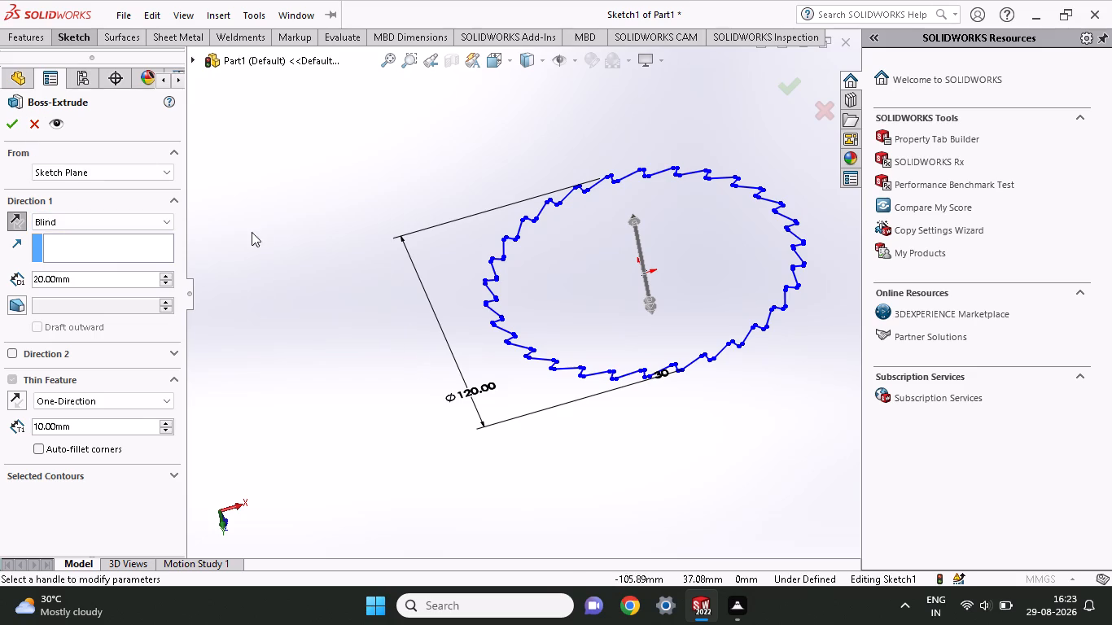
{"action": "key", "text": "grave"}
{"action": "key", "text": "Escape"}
Undo all the sketch work, from the tooth pattern back through both circles, until the part is empty.
{"action": "key", "text": "ctrl+z"}
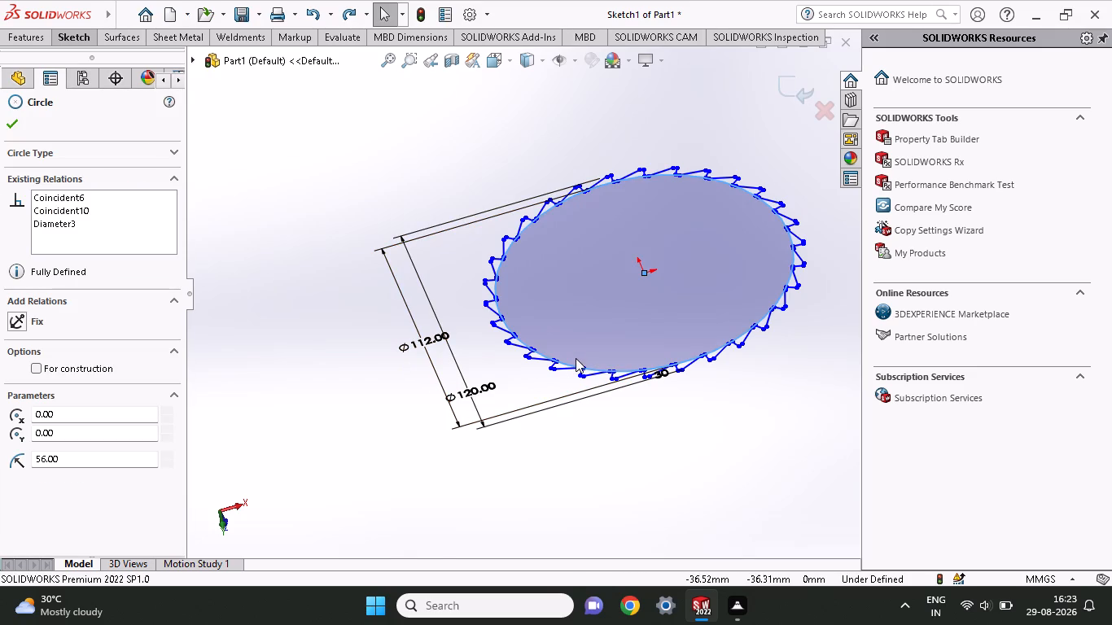
{"action": "key", "text": "ctrl+z"}
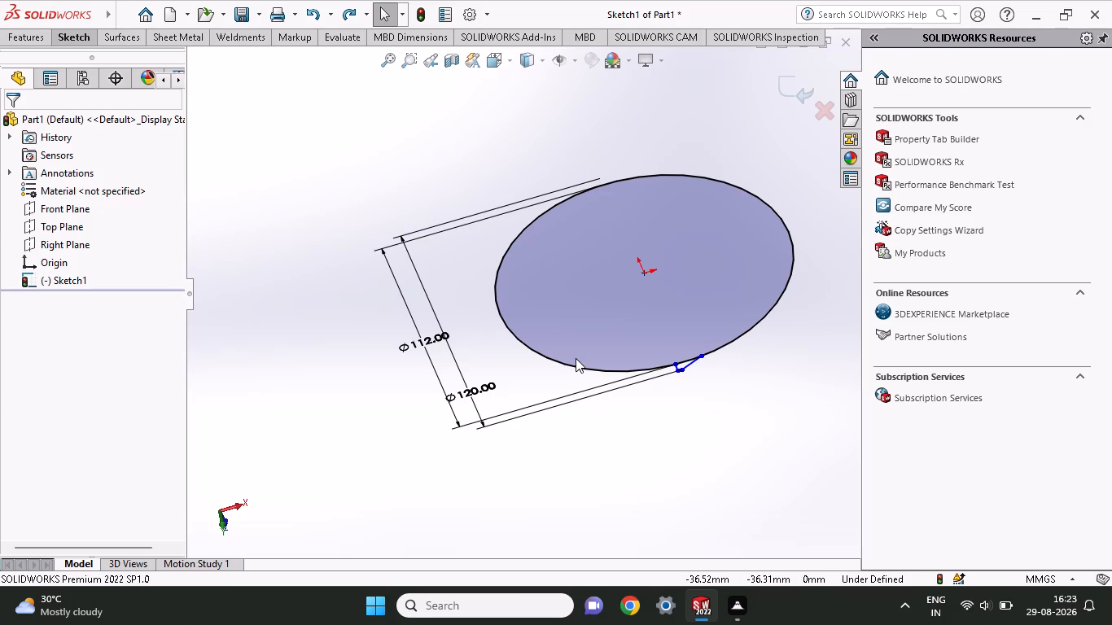
{"action": "key", "text": "ctrl+z"}
{"action": "key", "text": "ctrl+z"}
{"action": "key", "text": "ctrl+z"}
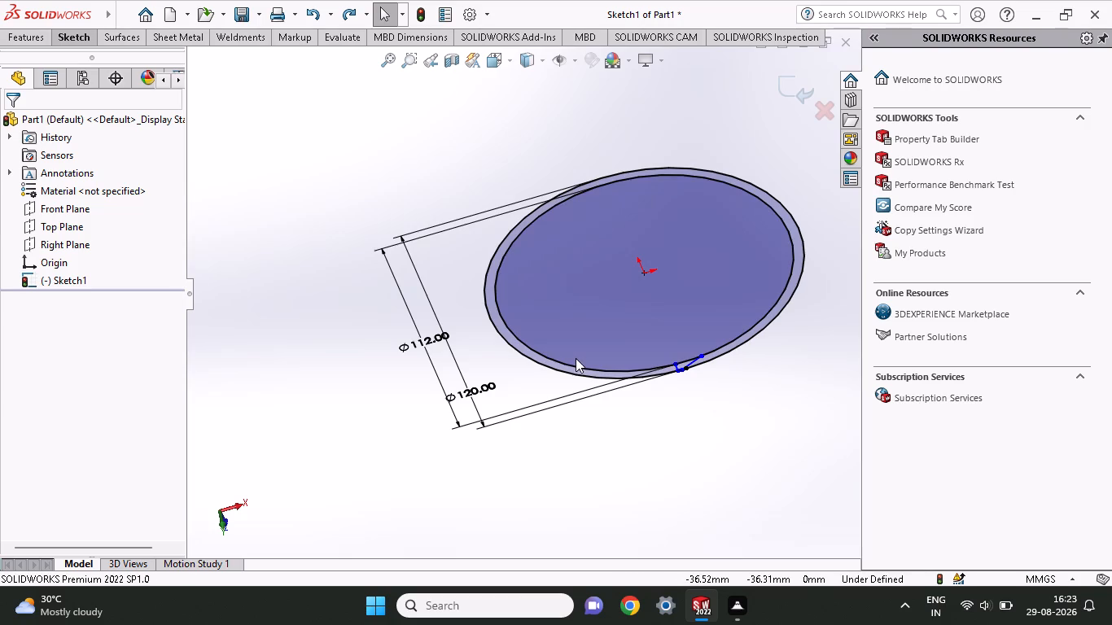
{"action": "key", "text": "ctrl+z"}
{"action": "key", "text": "ctrl+z"}
{"action": "key", "text": "ctrl+z"}
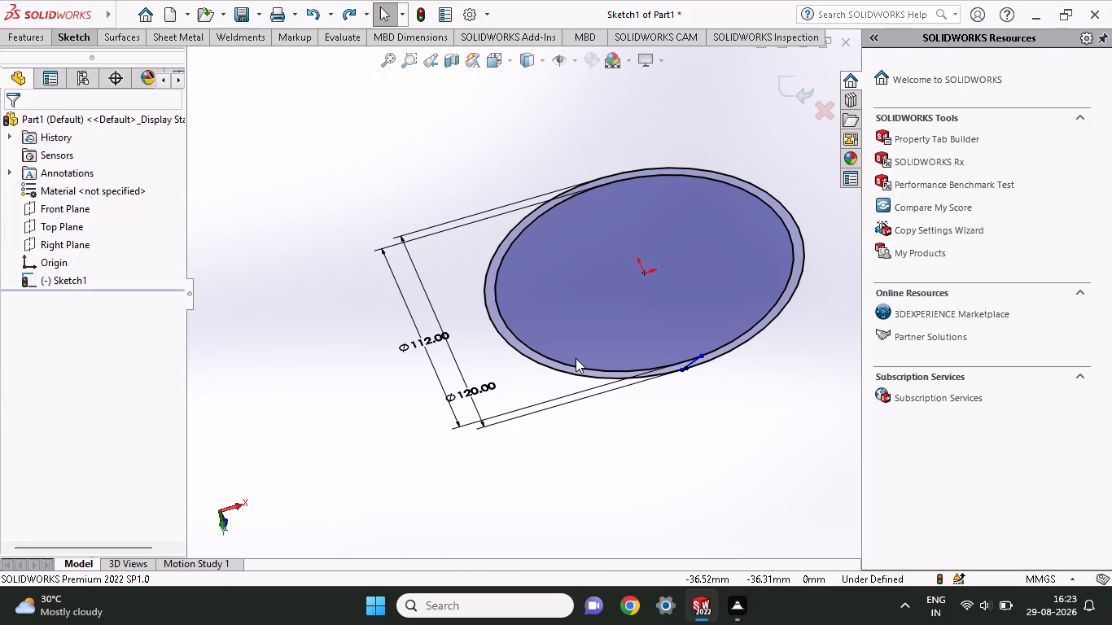
{"action": "key", "text": "ctrl+z"}
{"action": "key", "text": "ctrl+z"}
{"action": "key", "text": "ctrl+z"}
{"action": "key", "text": "ctrl+z"}
{"action": "key", "text": "ctrl+z"}
{"action": "key", "text": "ctrl+z"}
{"action": "key", "text": "ctrl+z"}
{"action": "key", "text": "ctrl+z"}
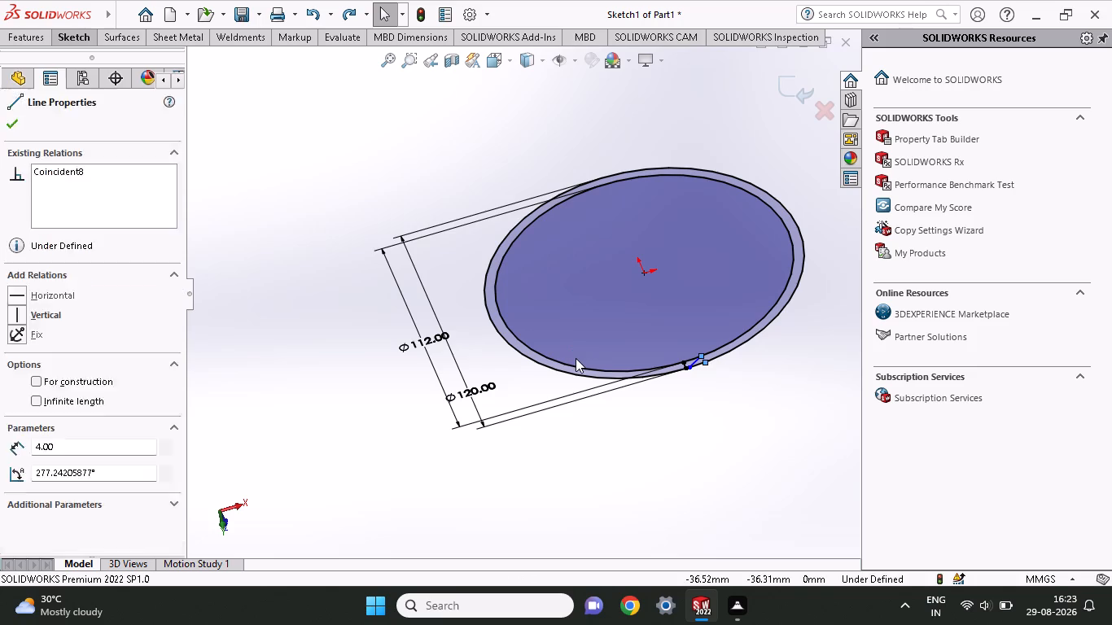
{"action": "key", "text": "ctrl+z"}
{"action": "key", "text": "ctrl+z"}
{"action": "key", "text": "ctrl+z"}
{"action": "key", "text": "ctrl+z"}
{"action": "key", "text": "ctrl+z"}
{"action": "key", "text": "ctrl+z"}
{"action": "key", "text": "ctrl+z"}
{"action": "key", "text": "ctrl+z"}
{"action": "key", "text": "ctrl+z"}
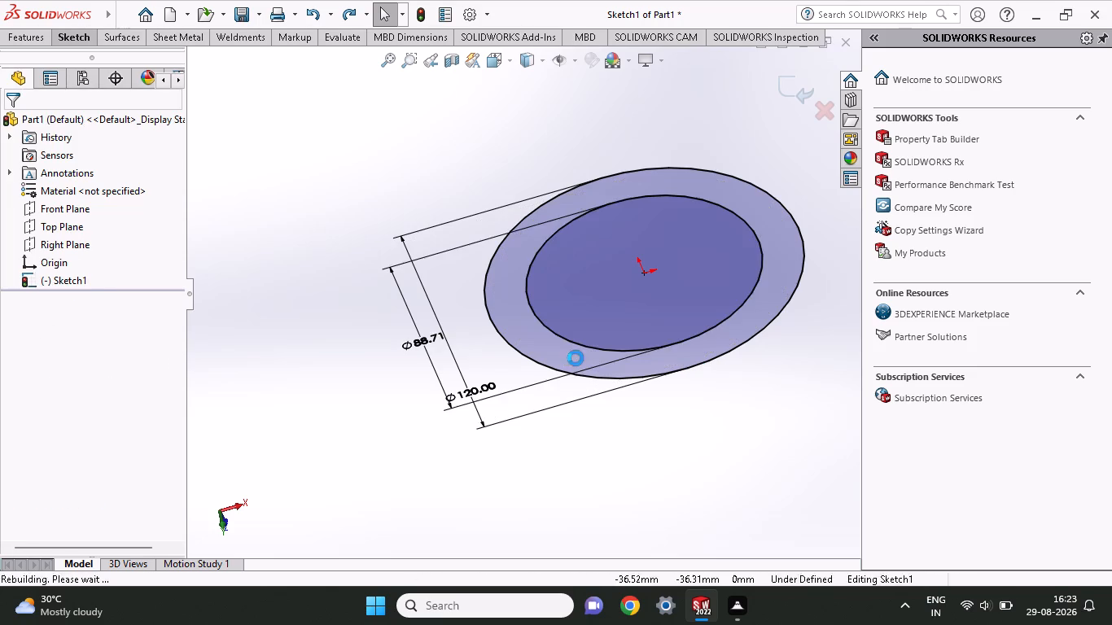
{"action": "key", "text": "ctrl+z"}
{"action": "key", "text": "ctrl+z"}
{"action": "key", "text": "ctrl+z"}
{"action": "key", "text": "ctrl+z"}
{"action": "key", "text": "ctrl+z"}
{"action": "key", "text": "ctrl+z"}
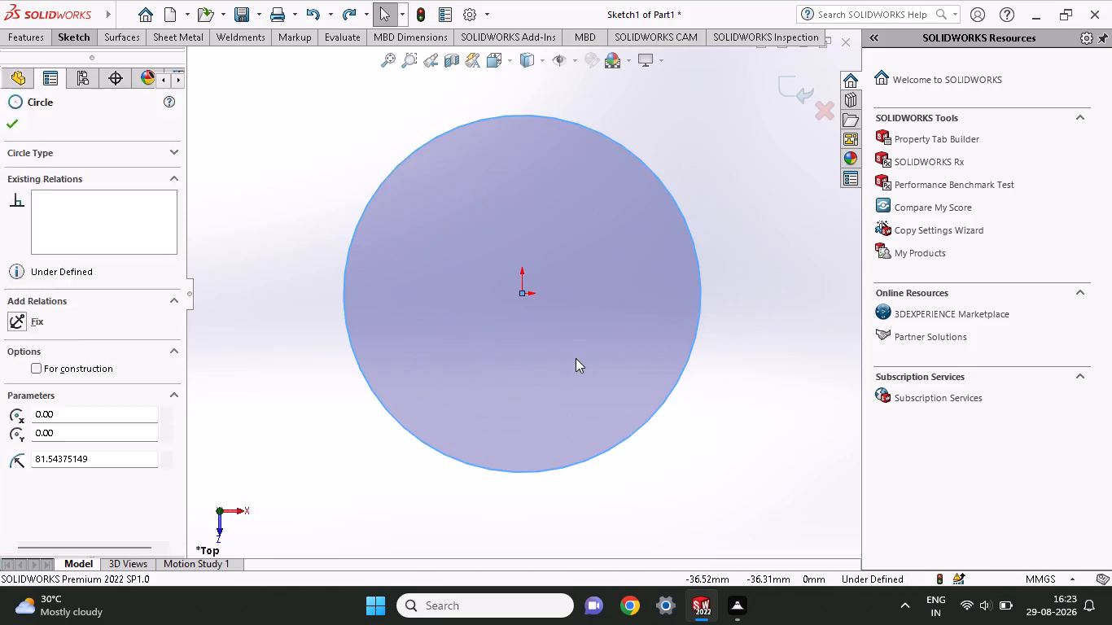
{"action": "key", "text": "ctrl+z"}
{"action": "key", "text": "ctrl+z"}
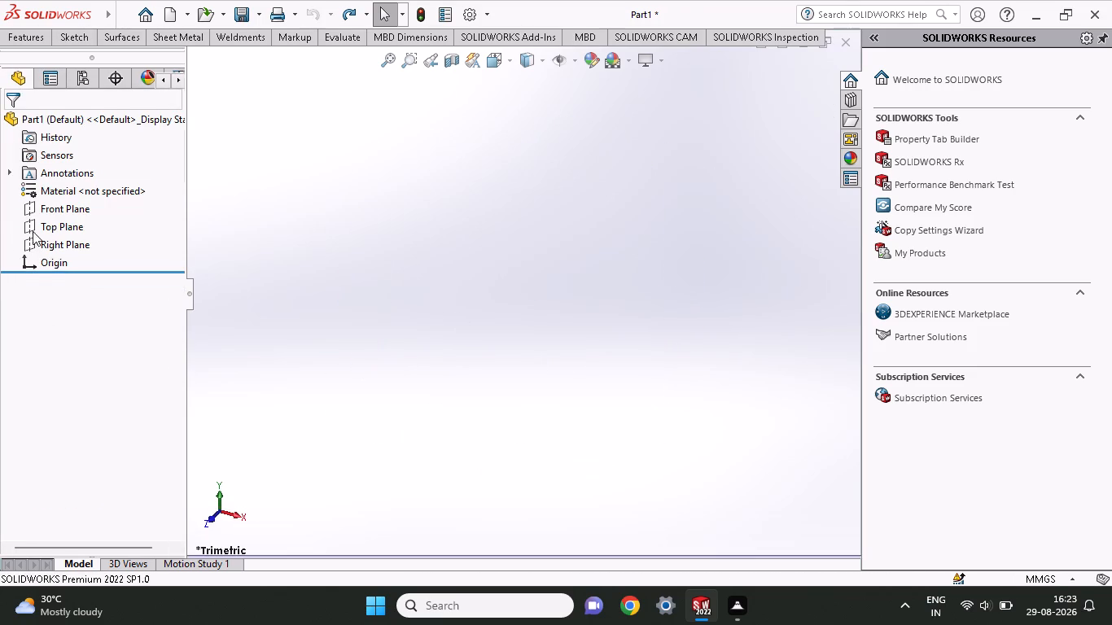
In a new sketch on the Top Plane, draw a circle centred on the origin and dimension its diameter to 120 mm.
{"action": "left_click", "coordinate": [40, 223]}
{"action": "left_click", "coordinate": [50, 201]}
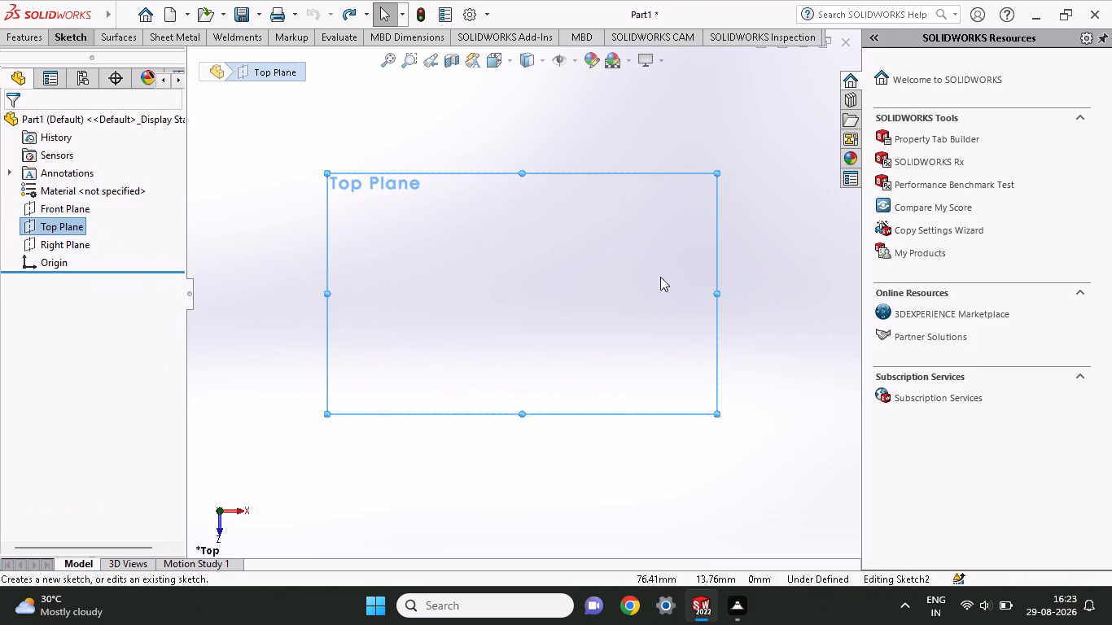
{"action": "left_click", "coordinate": [59, 34]}
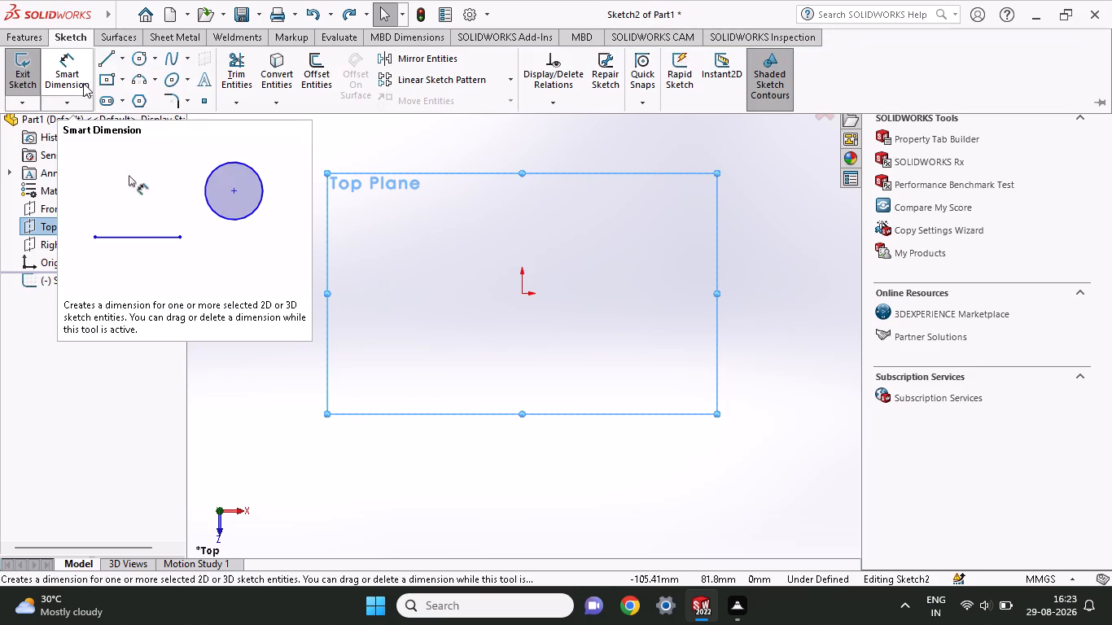
{"action": "left_click", "coordinate": [138, 62]}
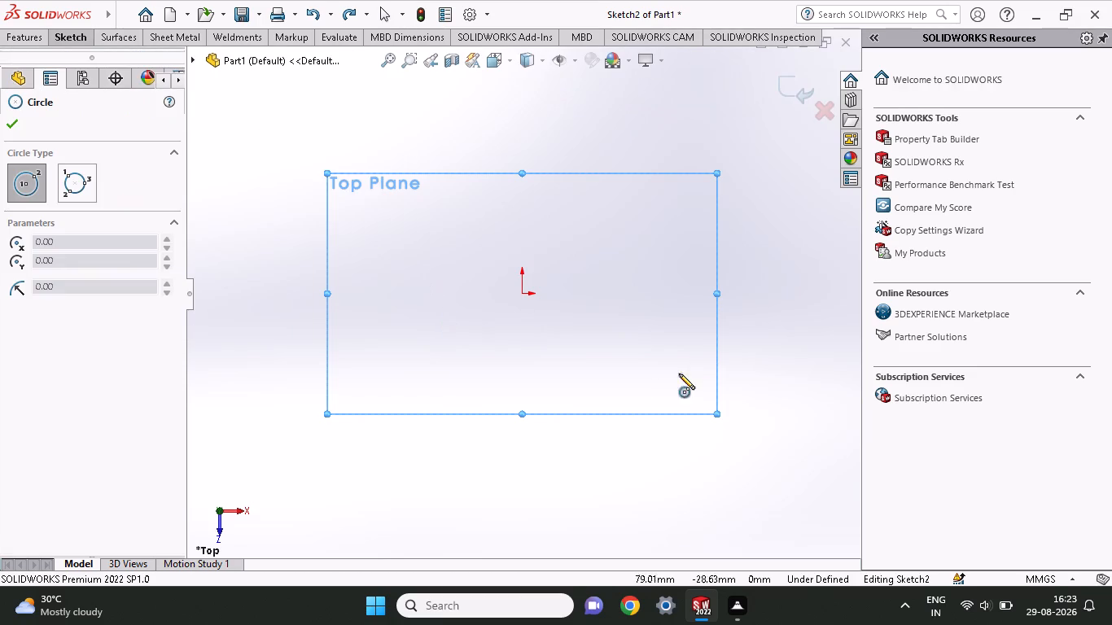
{"action": "left_click", "coordinate": [522, 298]}
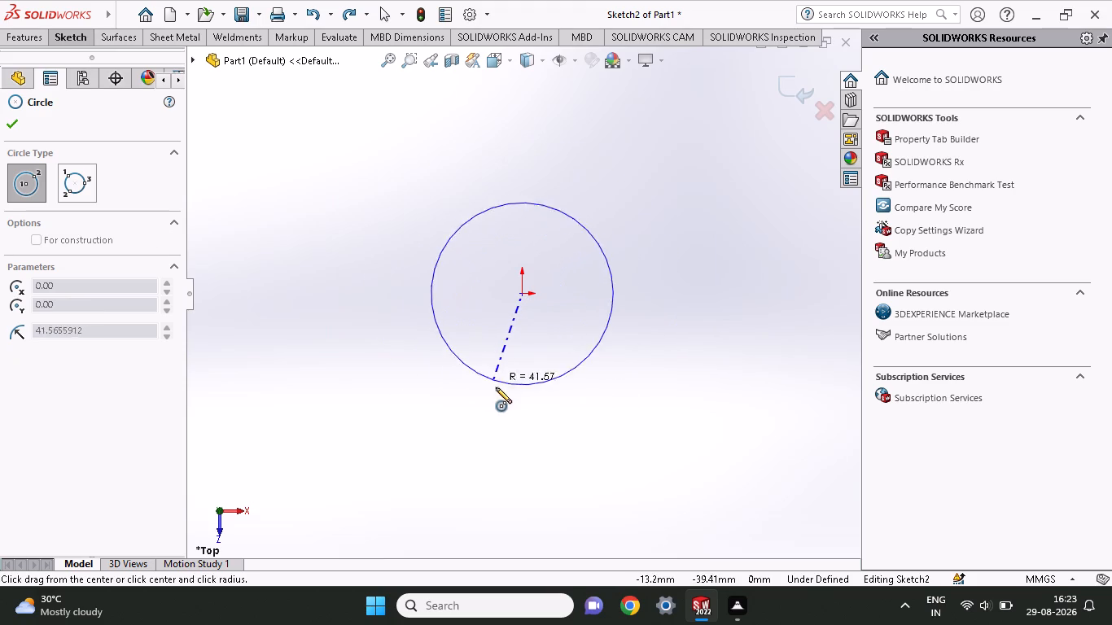
{"action": "left_click", "coordinate": [539, 452]}
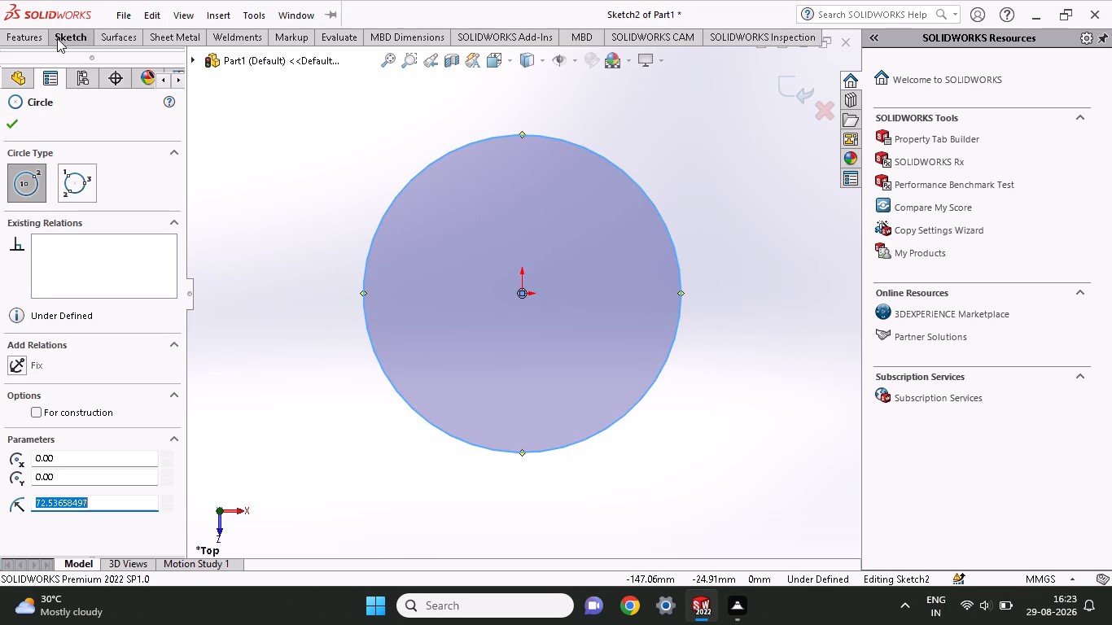
{"action": "left_click", "coordinate": [57, 38]}
{"action": "left_click", "coordinate": [57, 62]}
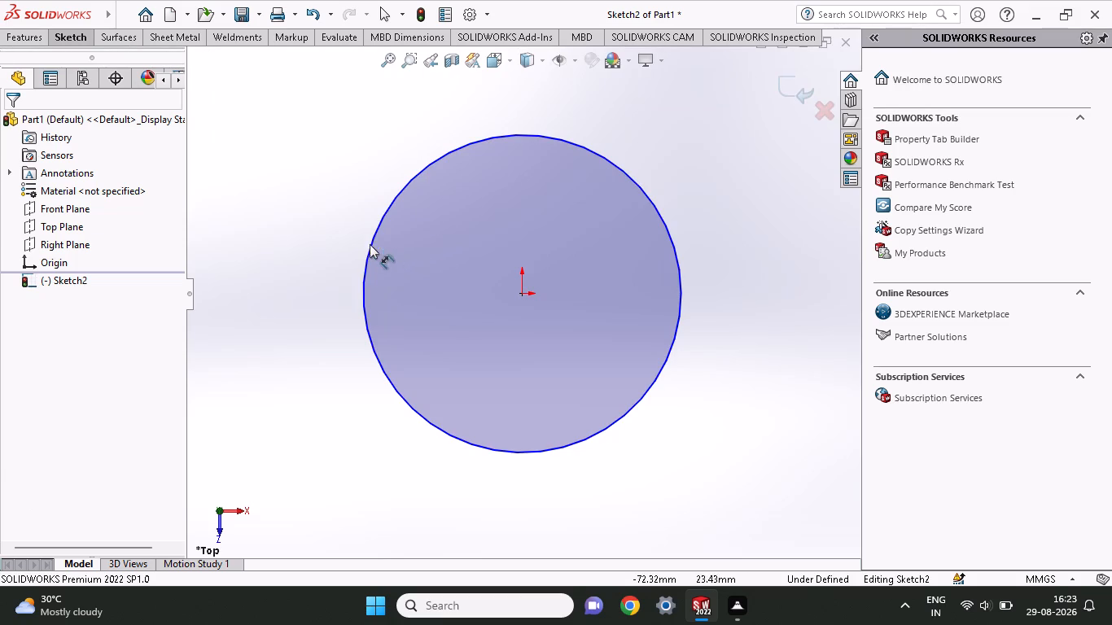
{"action": "left_click", "coordinate": [371, 244]}
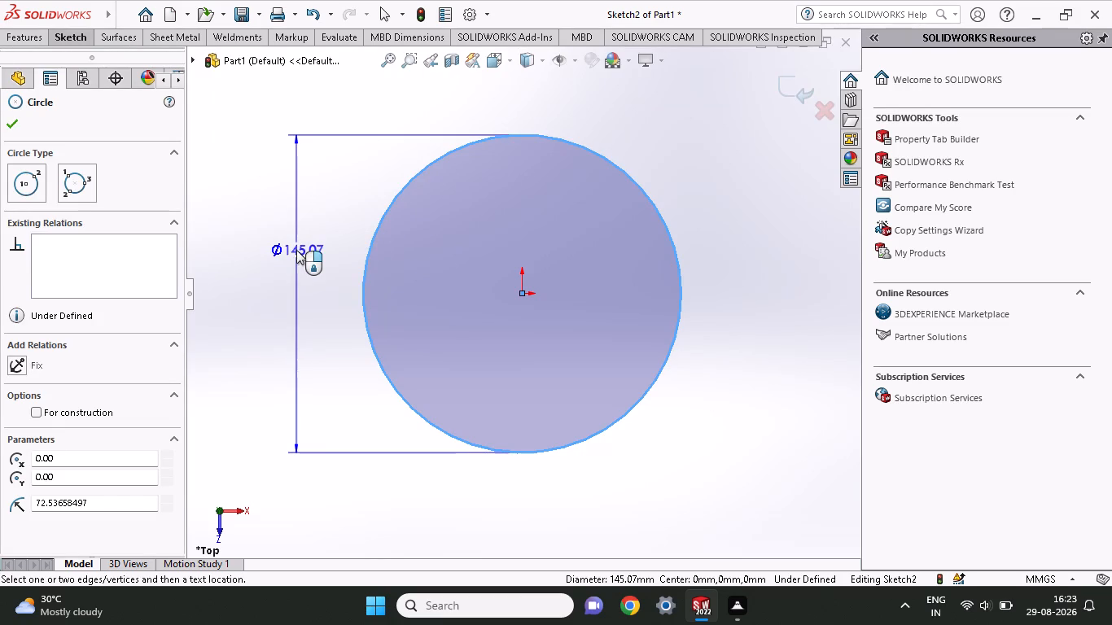
{"action": "left_click", "coordinate": [296, 250]}
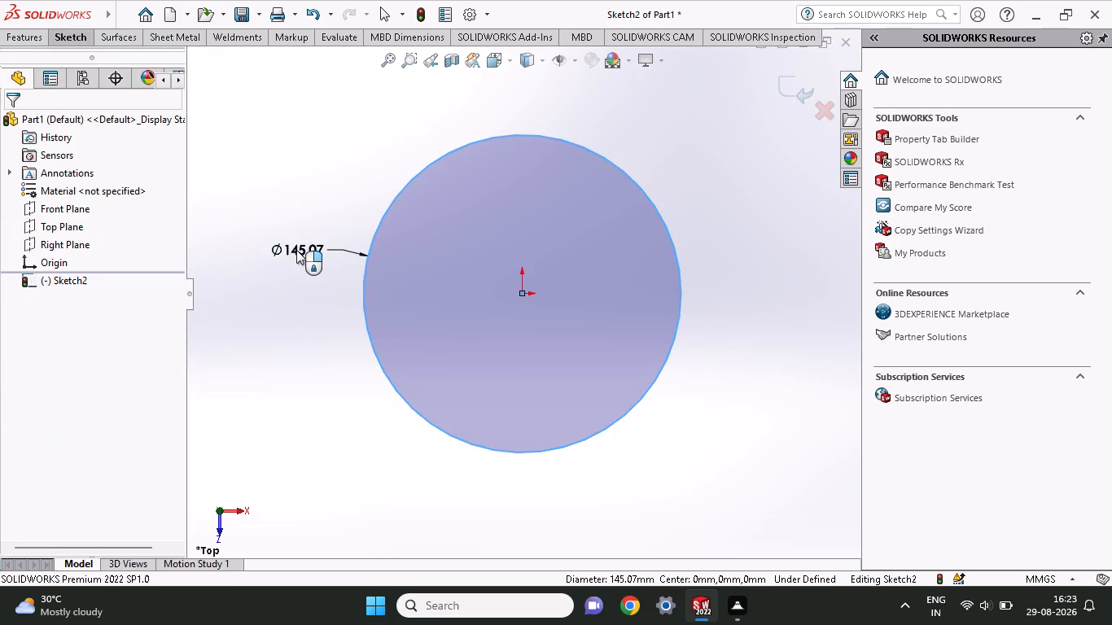
{"action": "type", "text": "120"}
{"action": "key", "text": "Return"}
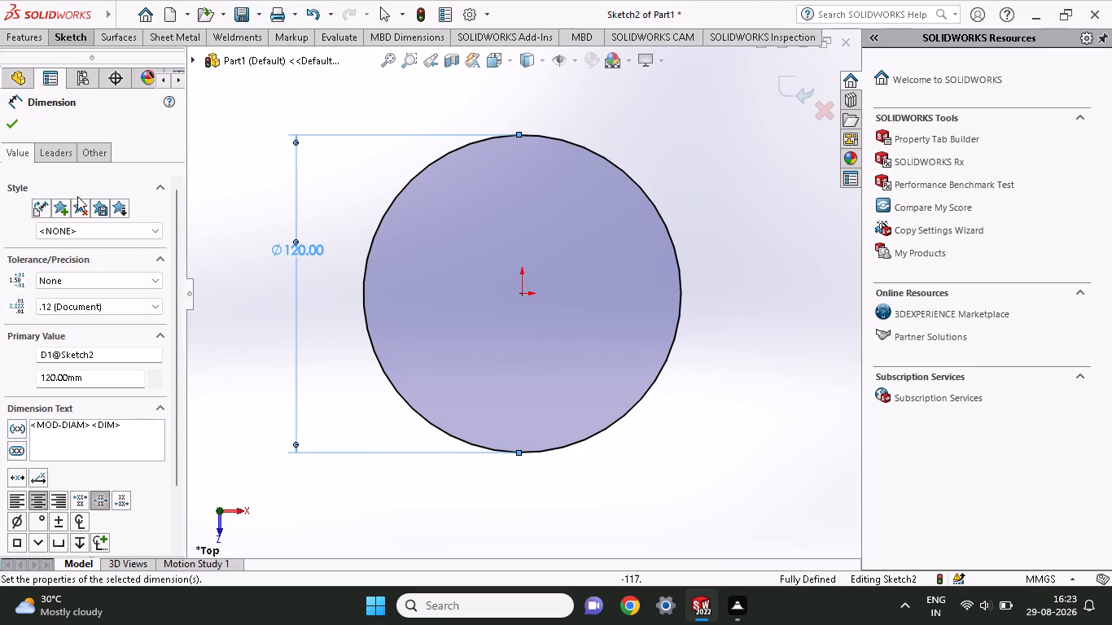
Draw a second circle centred on the origin inside the first and dimension its diameter to 112 mm.
{"action": "left_click", "coordinate": [63, 29]}
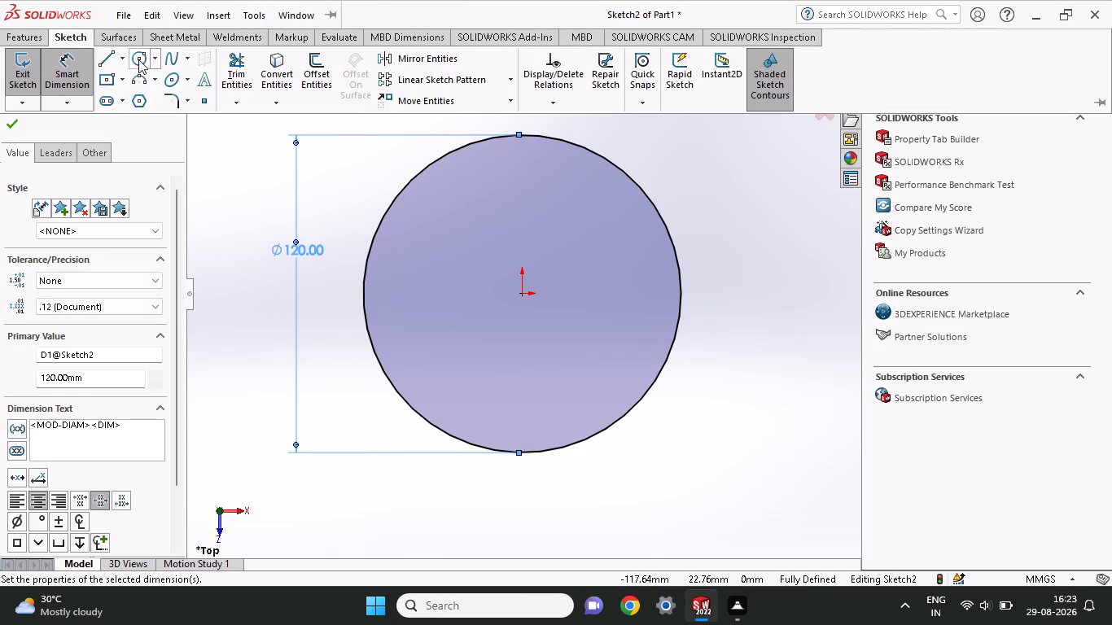
{"action": "left_click", "coordinate": [138, 59]}
{"action": "left_click", "coordinate": [519, 292]}
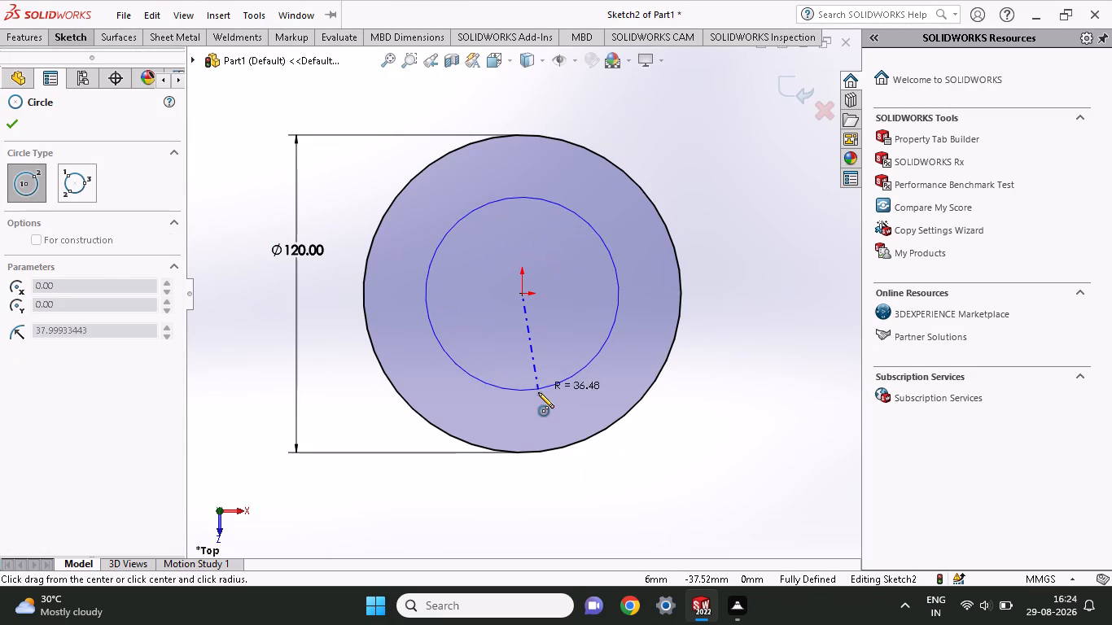
{"action": "left_click", "coordinate": [538, 392]}
{"action": "left_click", "coordinate": [69, 33]}
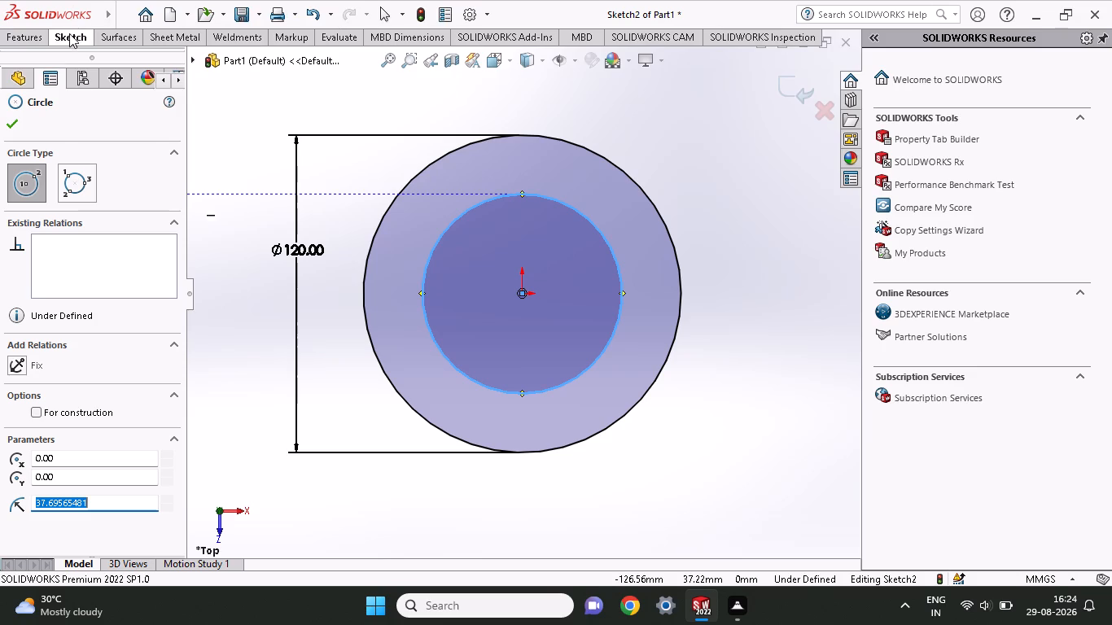
{"action": "left_click", "coordinate": [87, 88]}
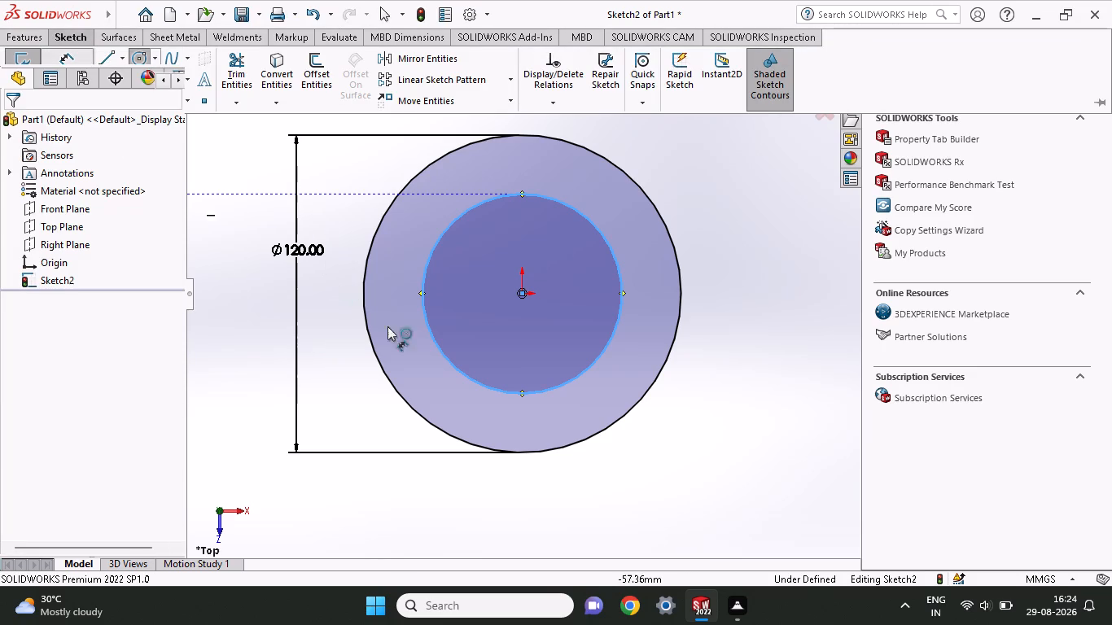
{"action": "left_click", "coordinate": [437, 343]}
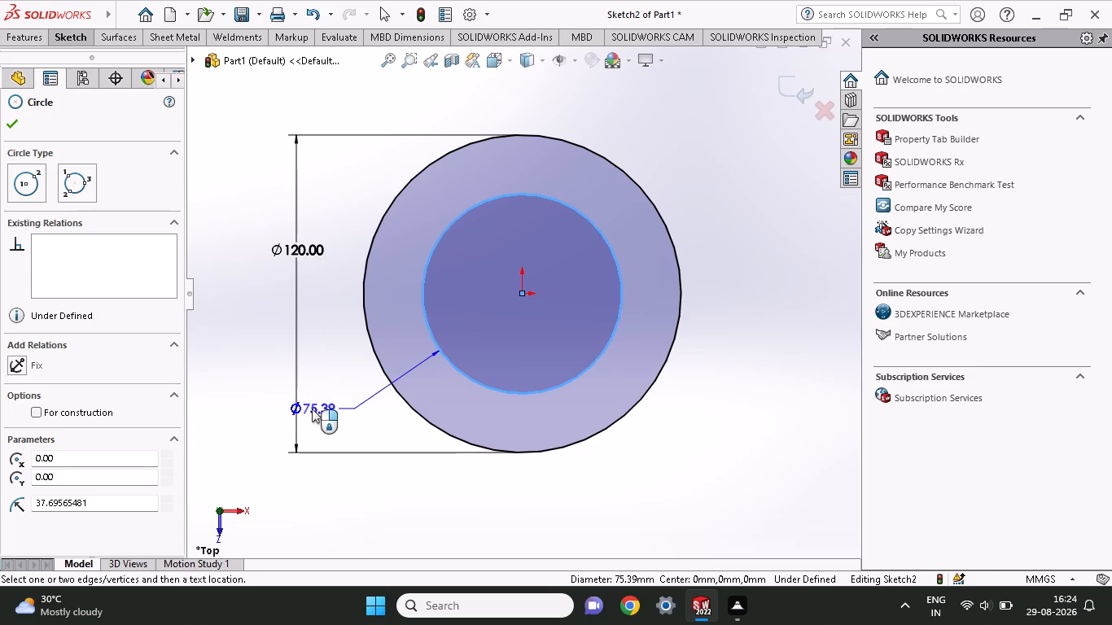
{"action": "left_click", "coordinate": [321, 417]}
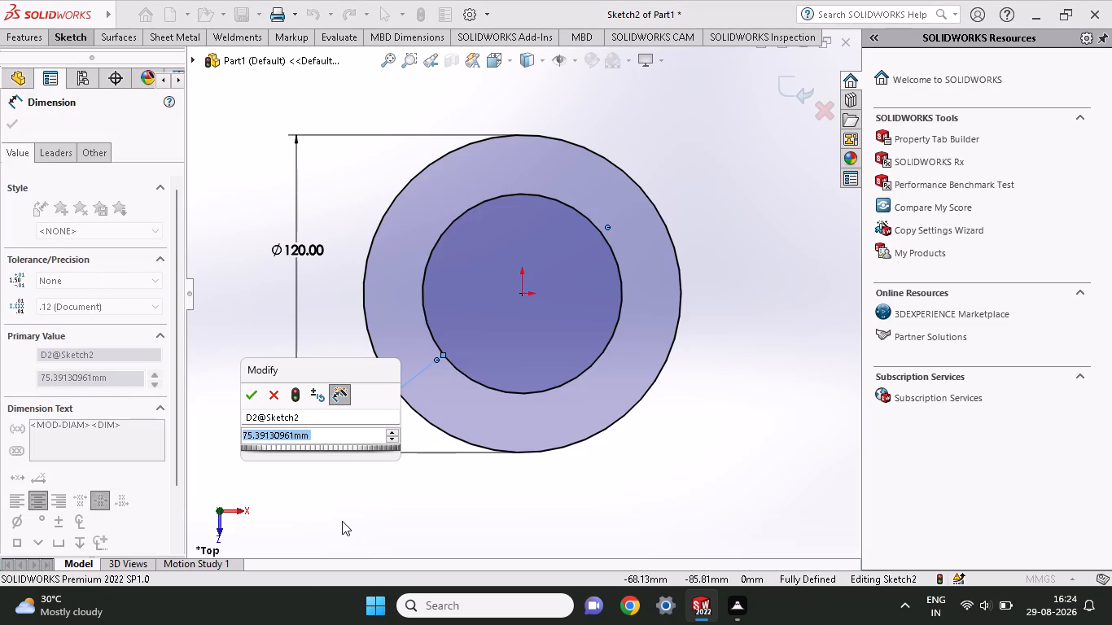
{"action": "type", "text": "112"}
{"action": "key", "text": "Return"}
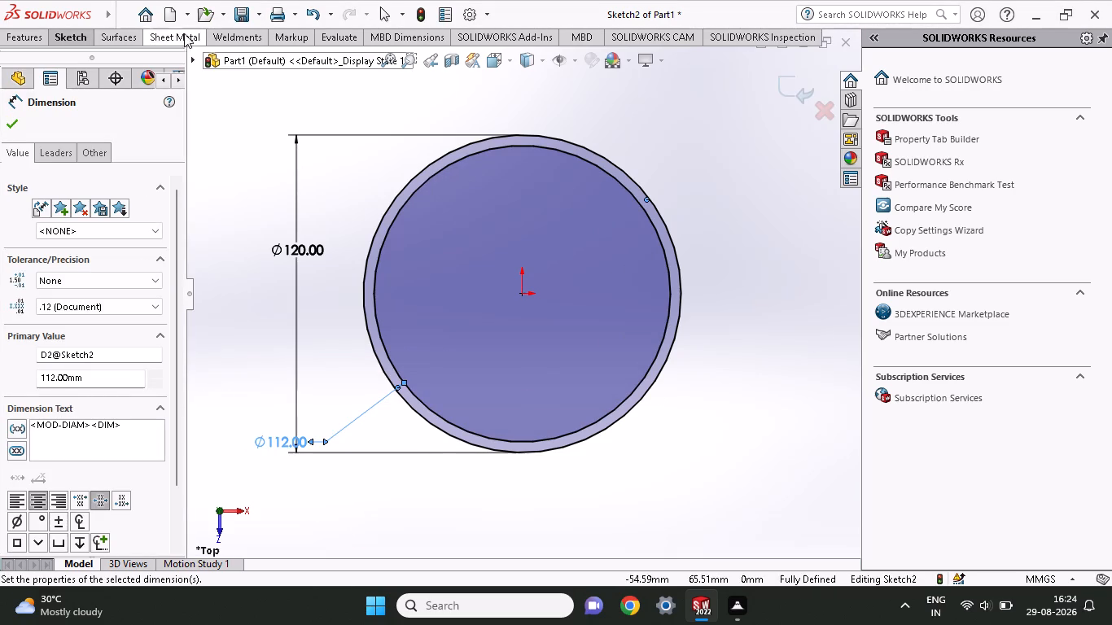
{"action": "left_click", "coordinate": [7, 116]}
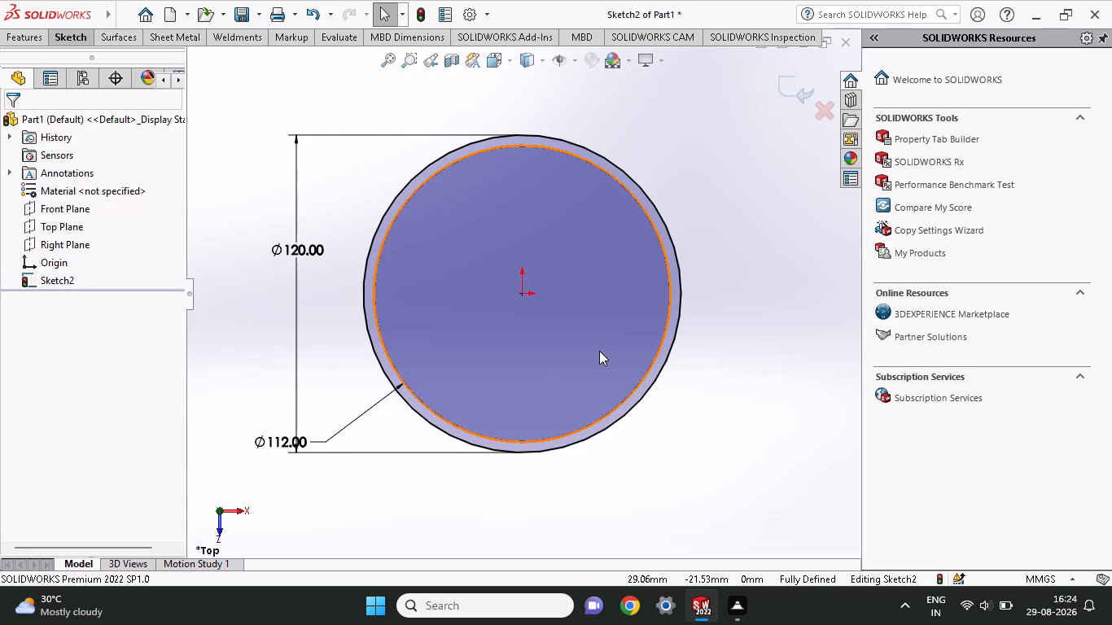
Draw a vertical line about 4 mm long from the bottom point of the inner circle to the outer circle.
{"action": "scroll", "coordinate": [599, 351], "scroll_direction": "up", "scroll_amount": 1, "text": "ctrl"}
{"action": "scroll", "coordinate": [599, 351], "scroll_direction": "down", "scroll_amount": 4, "text": "ctrl"}
{"action": "scroll", "coordinate": [599, 351], "scroll_direction": "up", "scroll_amount": 2, "text": "ctrl"}
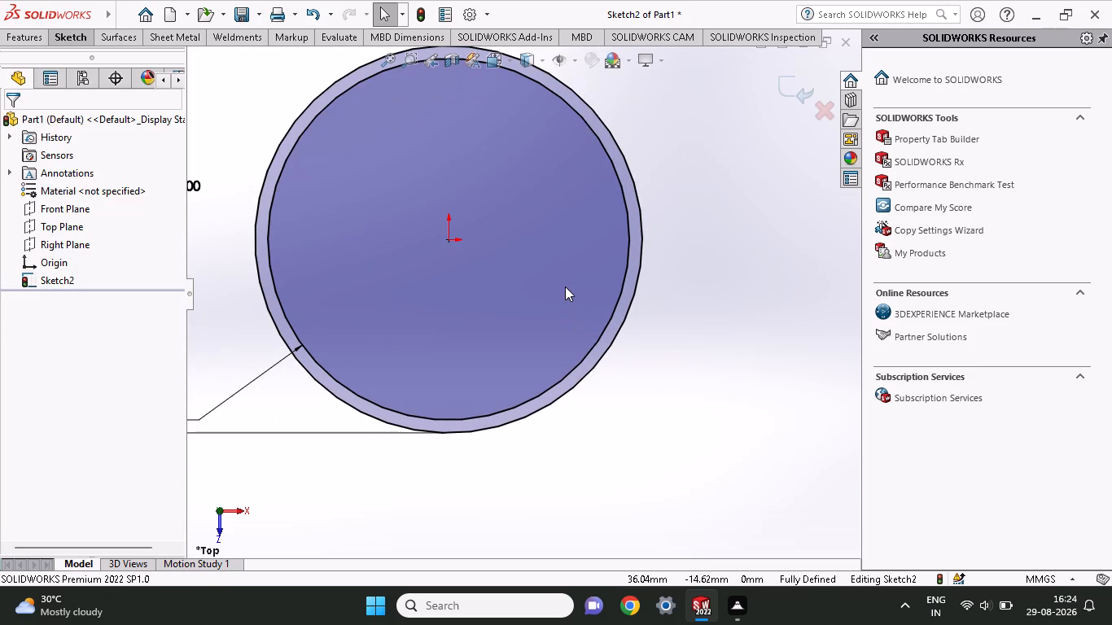
{"action": "left_click", "coordinate": [63, 28]}
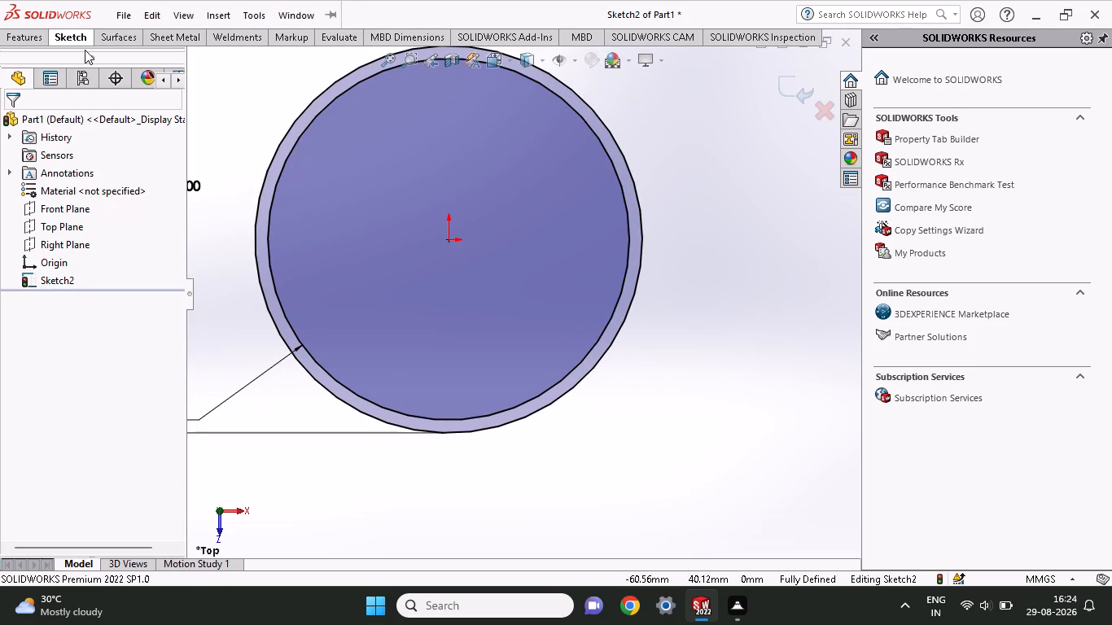
{"action": "left_click", "coordinate": [84, 38]}
{"action": "left_click", "coordinate": [107, 52]}
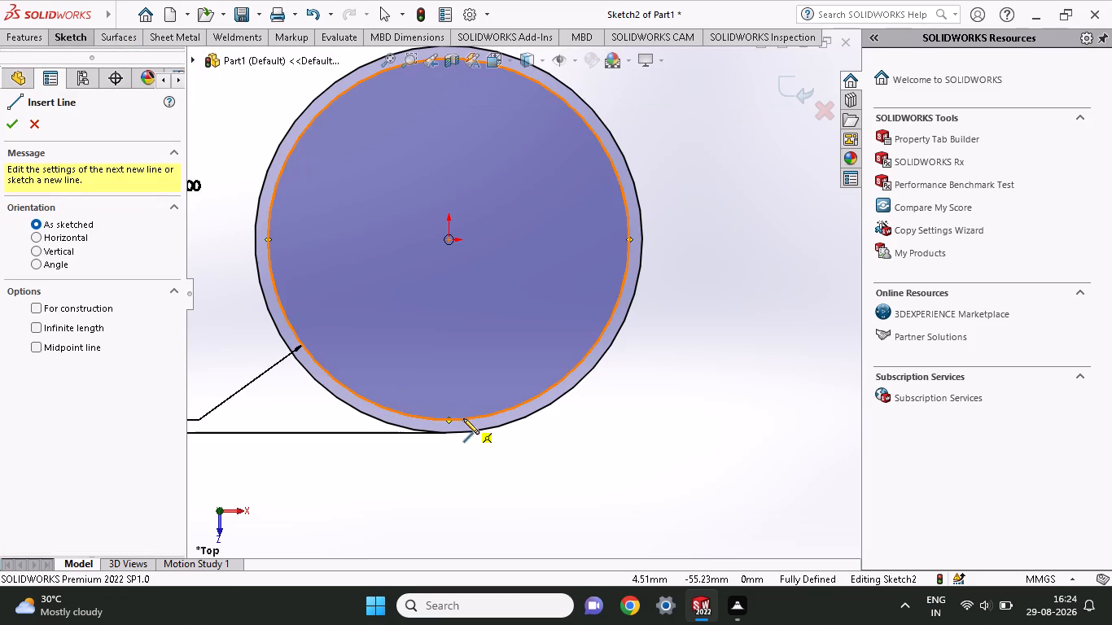
{"action": "left_click", "coordinate": [450, 420]}
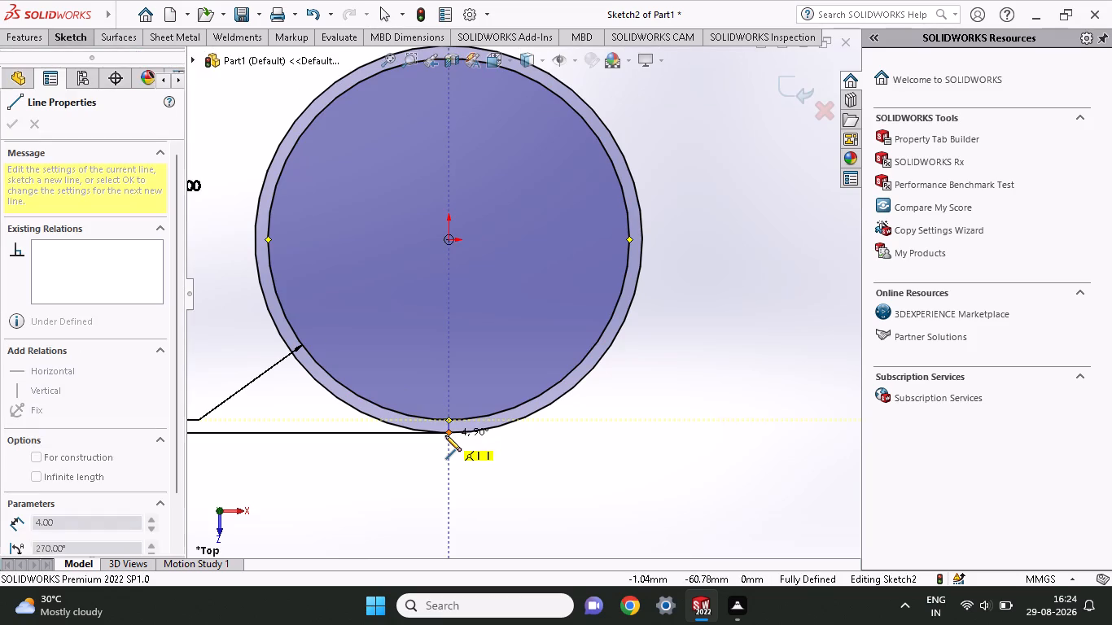
{"action": "left_click", "coordinate": [445, 435]}
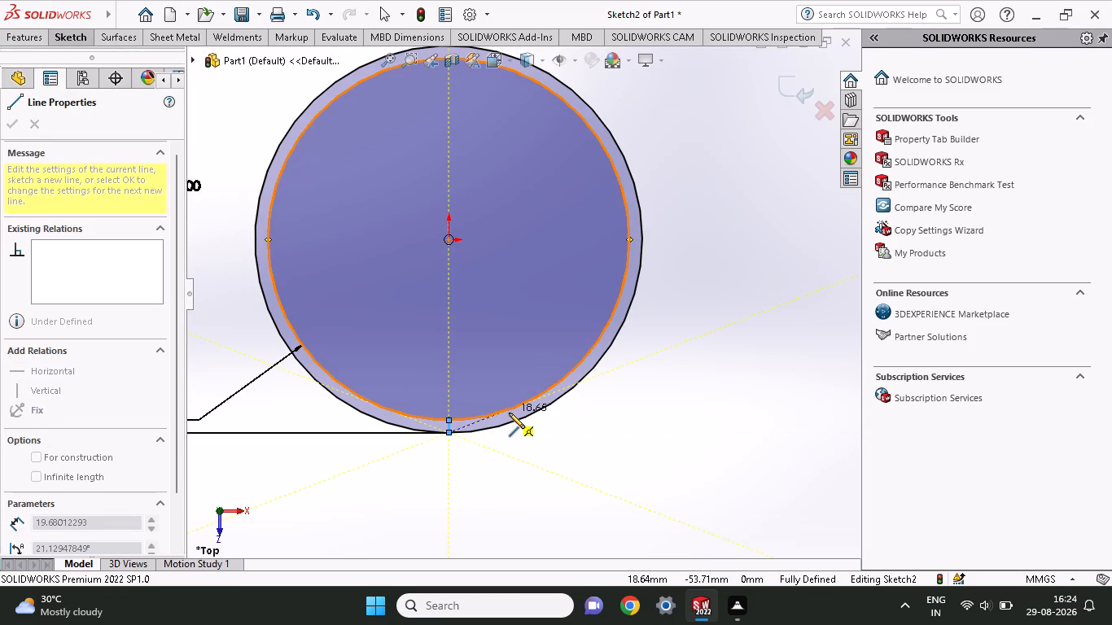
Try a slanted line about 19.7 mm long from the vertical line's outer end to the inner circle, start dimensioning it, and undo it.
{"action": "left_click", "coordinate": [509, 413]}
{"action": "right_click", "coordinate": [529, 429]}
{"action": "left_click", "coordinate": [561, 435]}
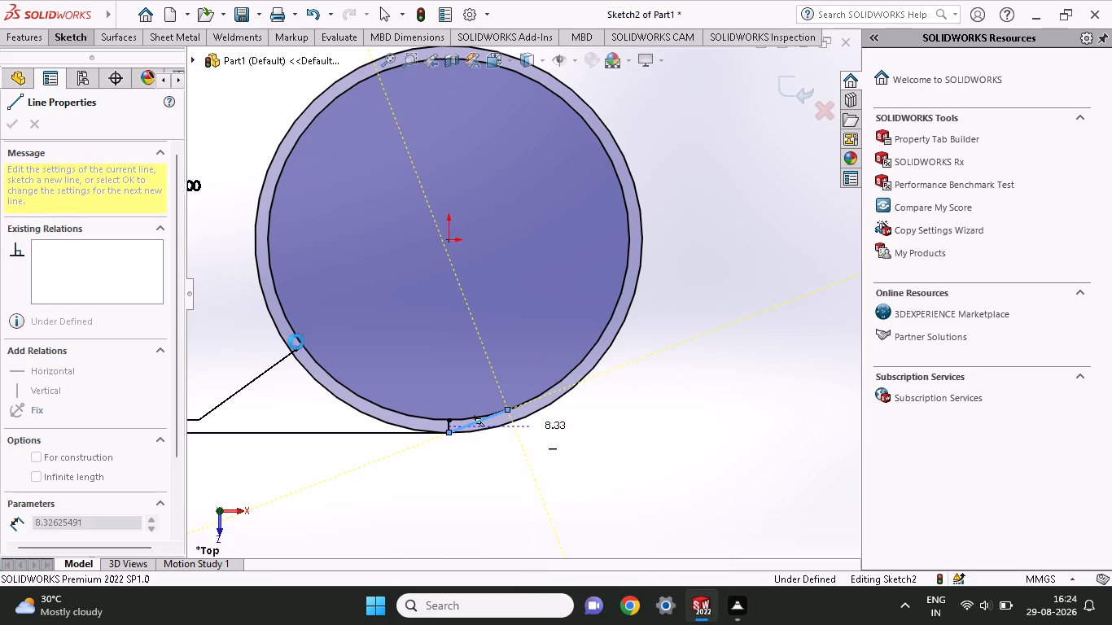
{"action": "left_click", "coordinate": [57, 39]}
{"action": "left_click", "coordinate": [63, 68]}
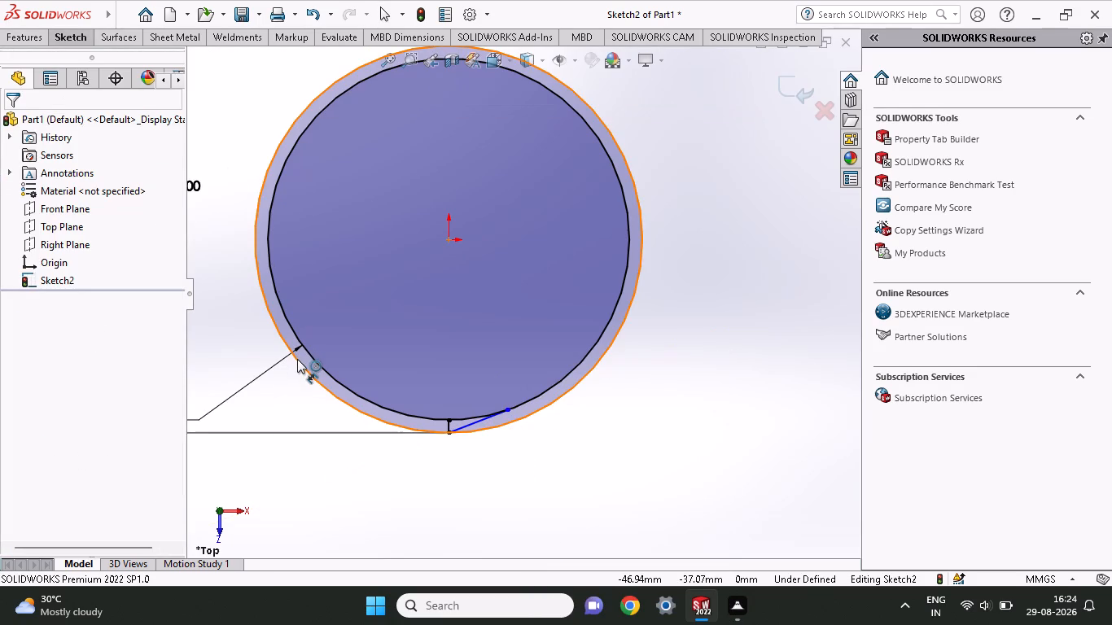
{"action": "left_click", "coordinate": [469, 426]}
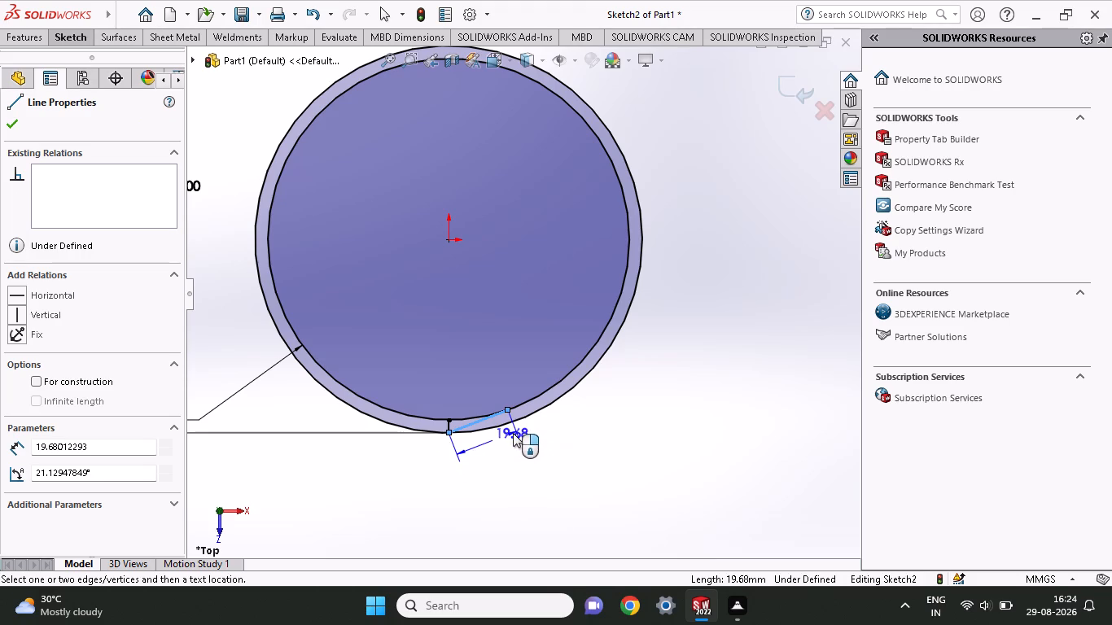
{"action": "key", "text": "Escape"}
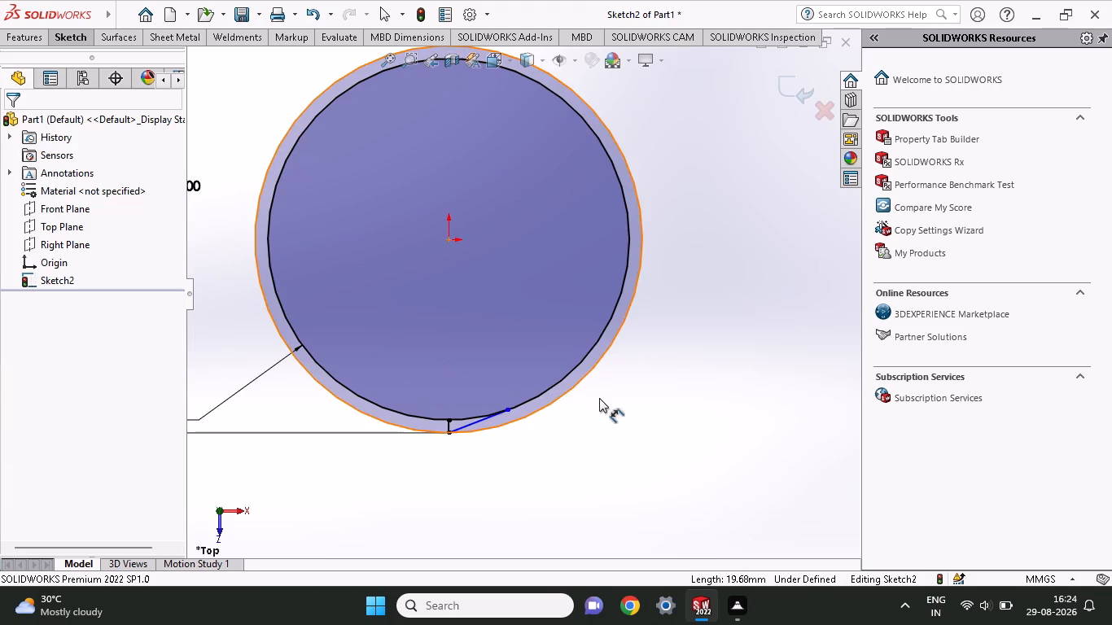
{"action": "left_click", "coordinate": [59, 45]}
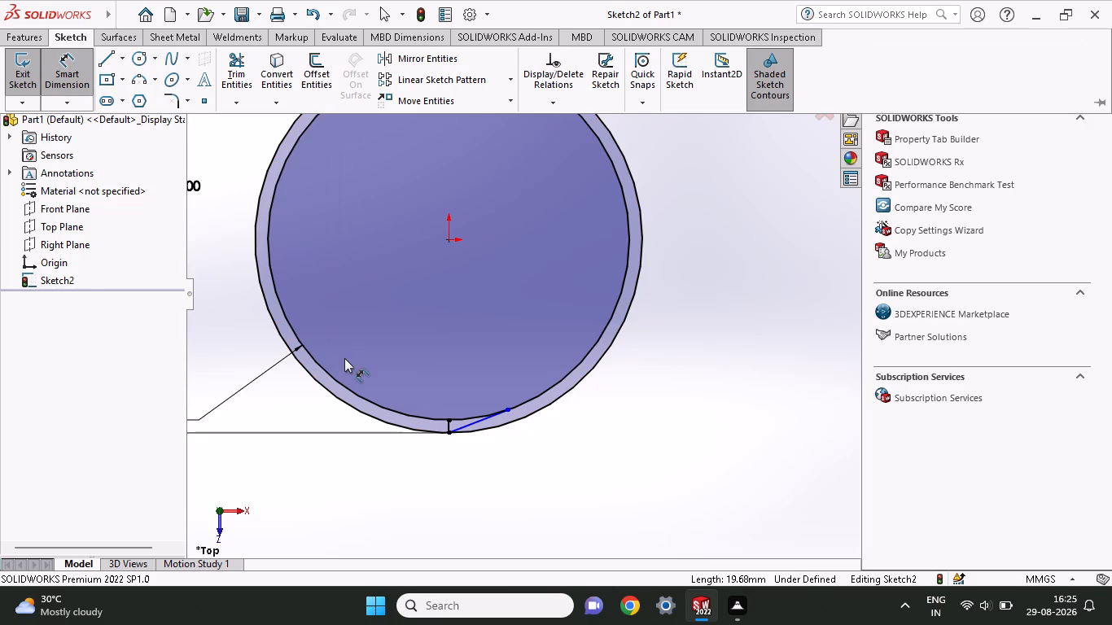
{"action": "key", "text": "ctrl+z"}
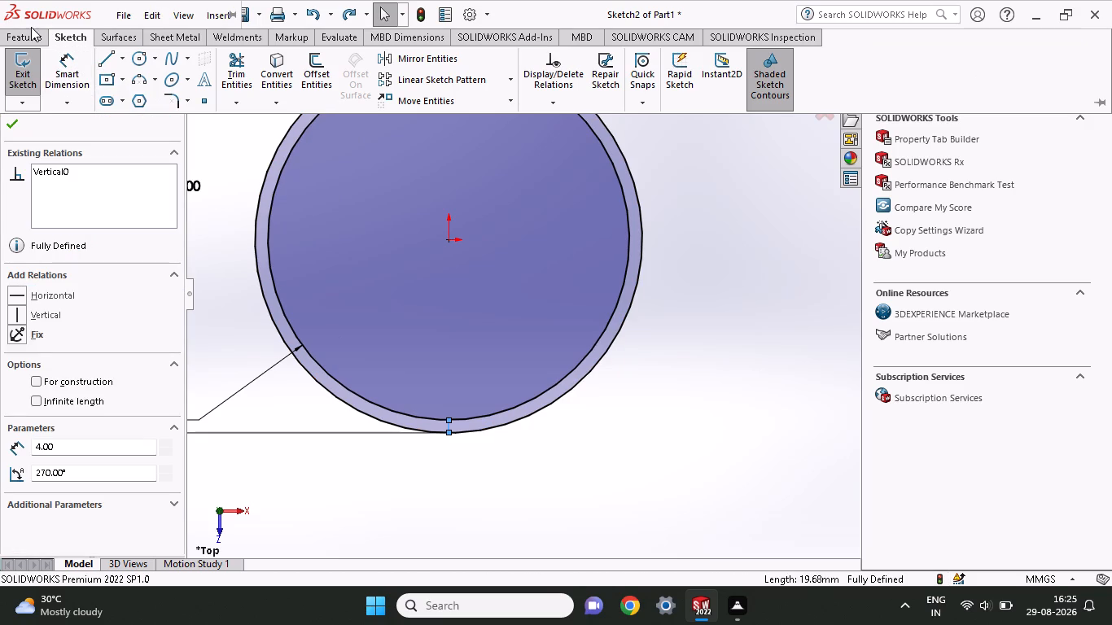
From the vertical line's outer end, draw connected lines: about 4 mm to the outer circle, about 21.5 mm tangent to the inner circle, and 4 mm perpendicular outward.
{"action": "left_click", "coordinate": [107, 50]}
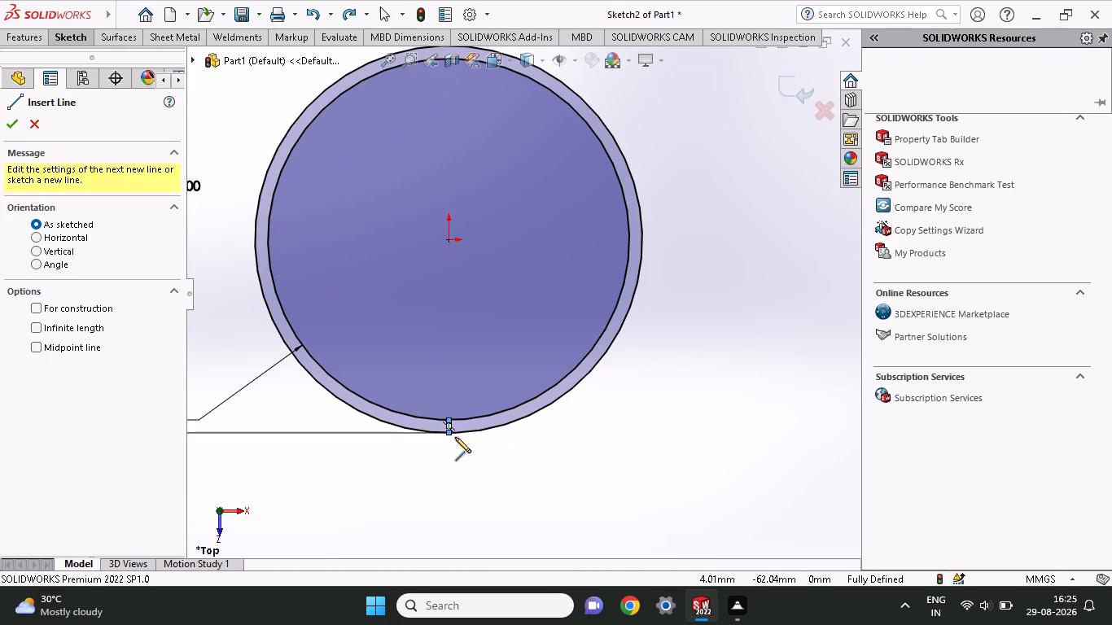
{"action": "left_click", "coordinate": [449, 433]}
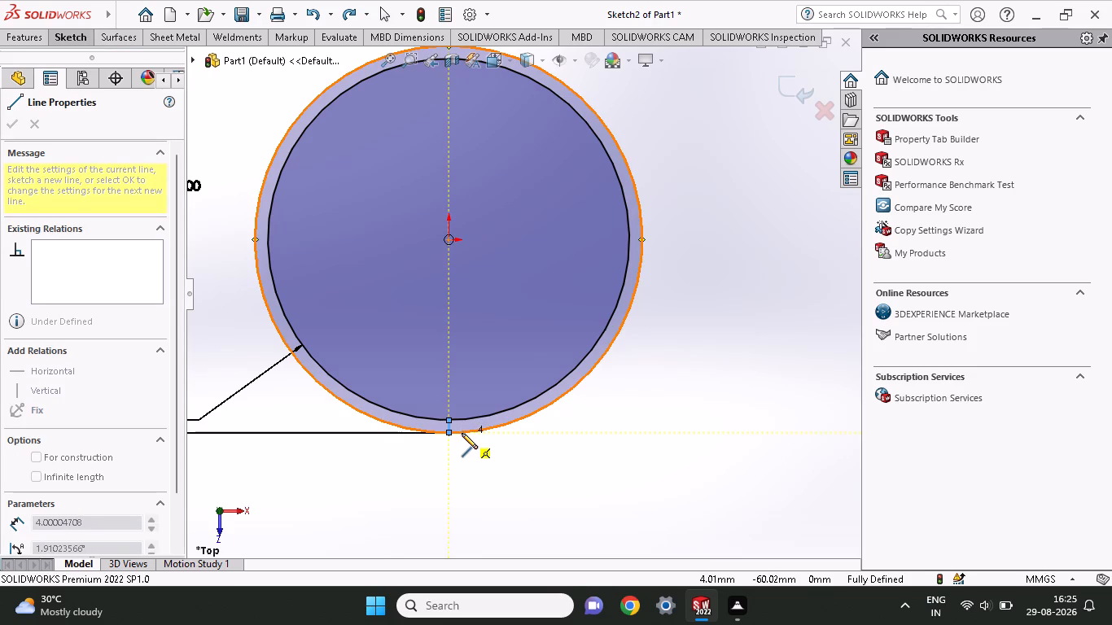
{"action": "left_click", "coordinate": [462, 433]}
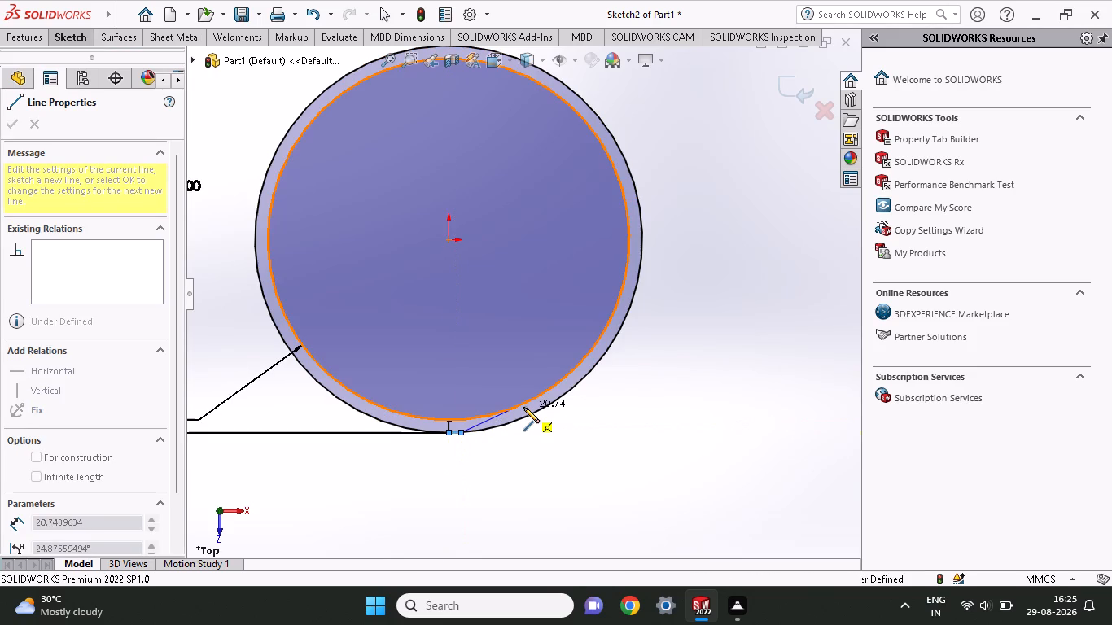
{"action": "left_click", "coordinate": [523, 407]}
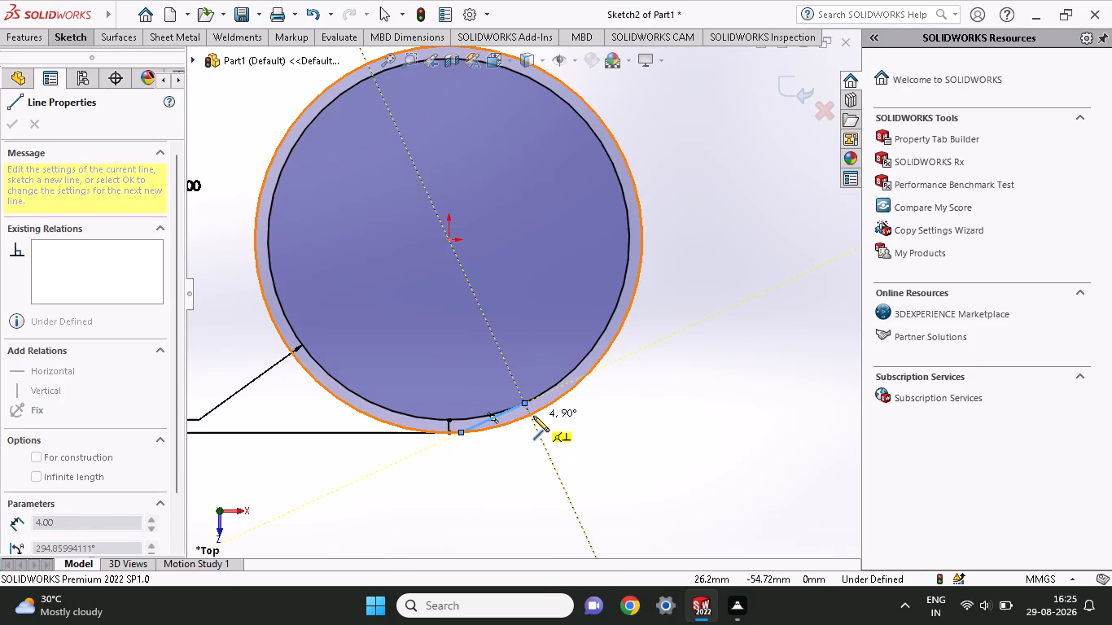
{"action": "left_click", "coordinate": [530, 416]}
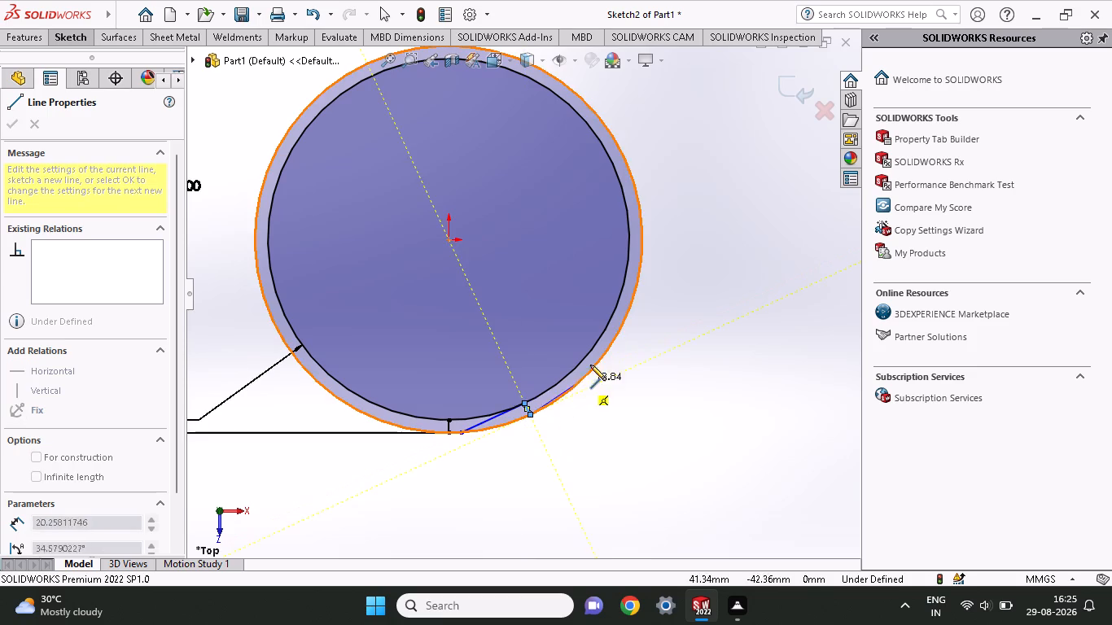
{"action": "key", "text": "Escape"}
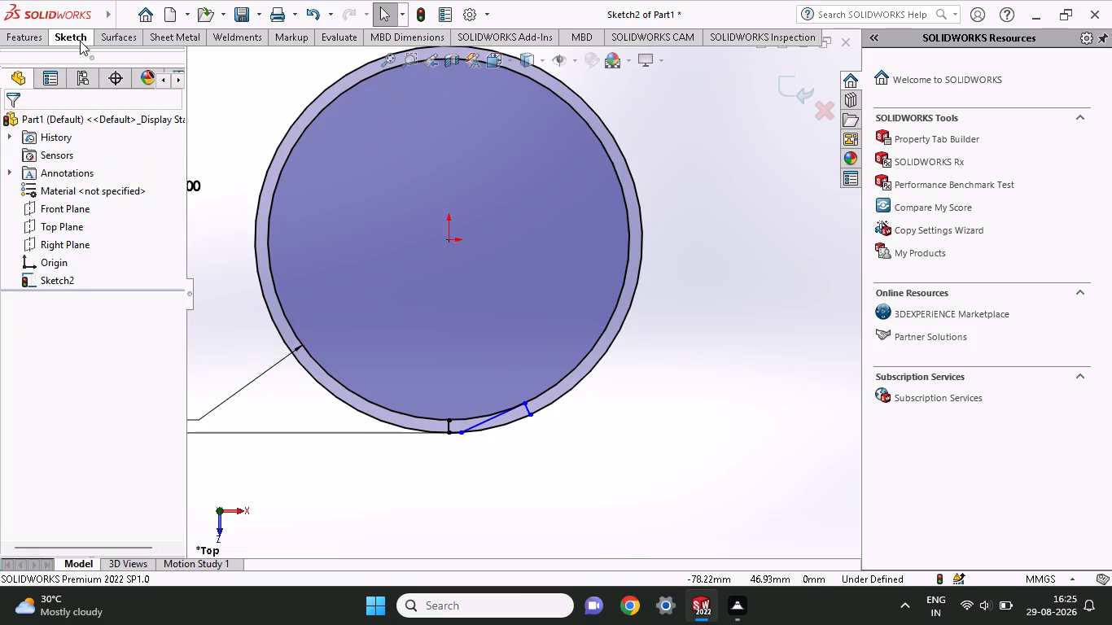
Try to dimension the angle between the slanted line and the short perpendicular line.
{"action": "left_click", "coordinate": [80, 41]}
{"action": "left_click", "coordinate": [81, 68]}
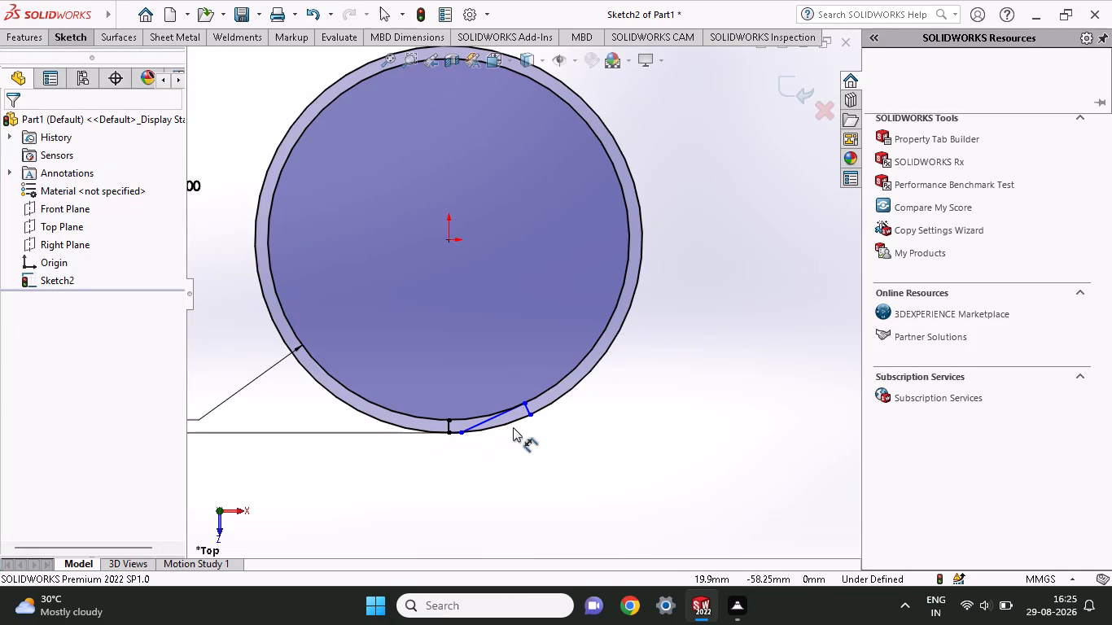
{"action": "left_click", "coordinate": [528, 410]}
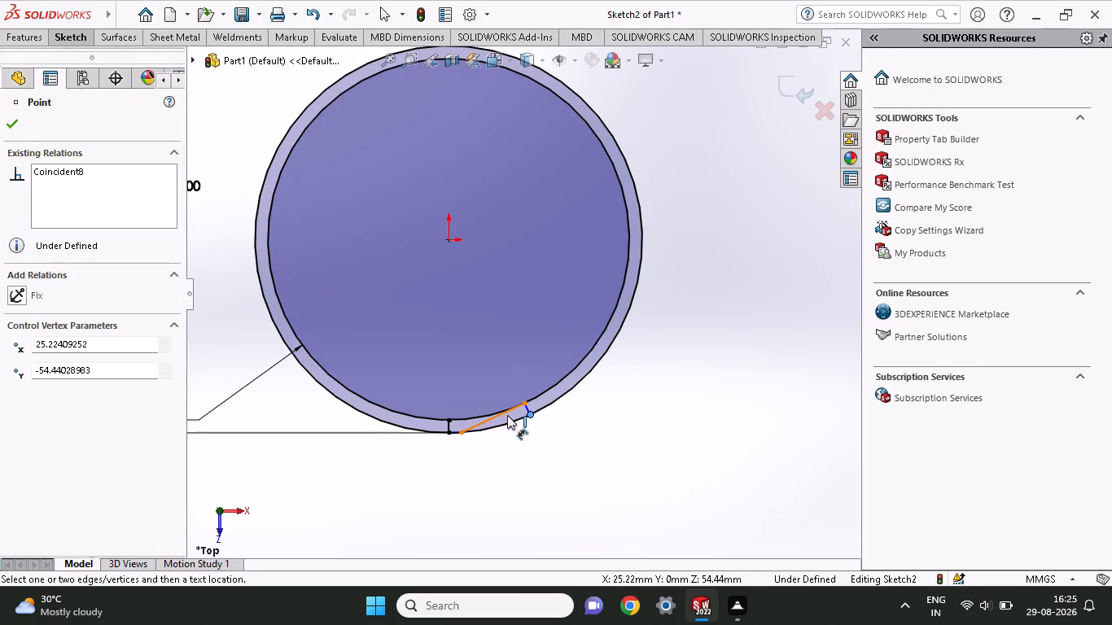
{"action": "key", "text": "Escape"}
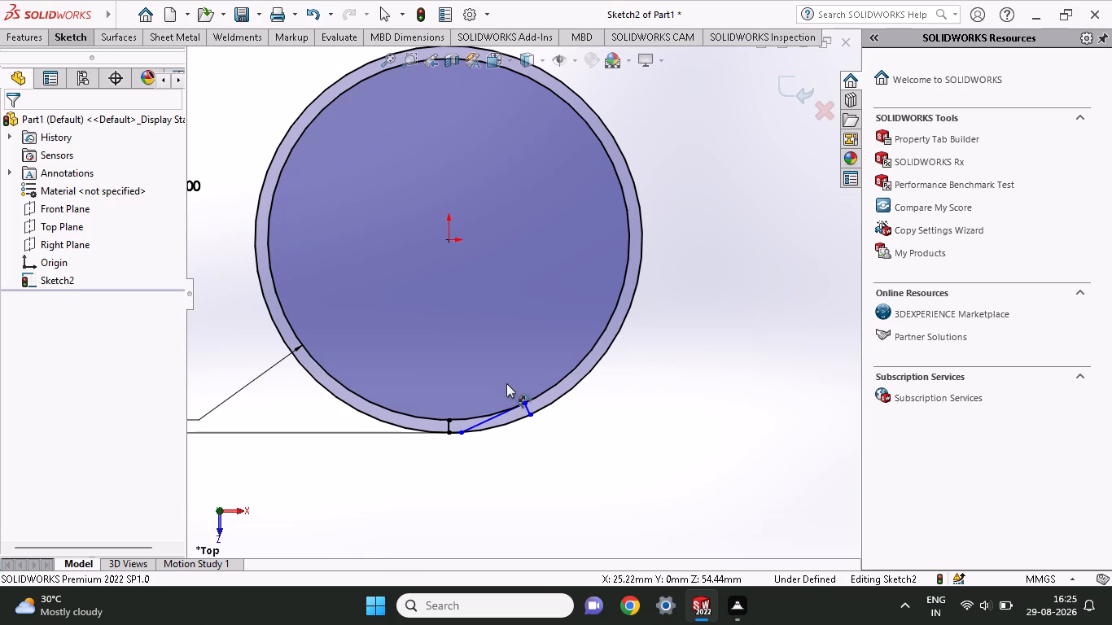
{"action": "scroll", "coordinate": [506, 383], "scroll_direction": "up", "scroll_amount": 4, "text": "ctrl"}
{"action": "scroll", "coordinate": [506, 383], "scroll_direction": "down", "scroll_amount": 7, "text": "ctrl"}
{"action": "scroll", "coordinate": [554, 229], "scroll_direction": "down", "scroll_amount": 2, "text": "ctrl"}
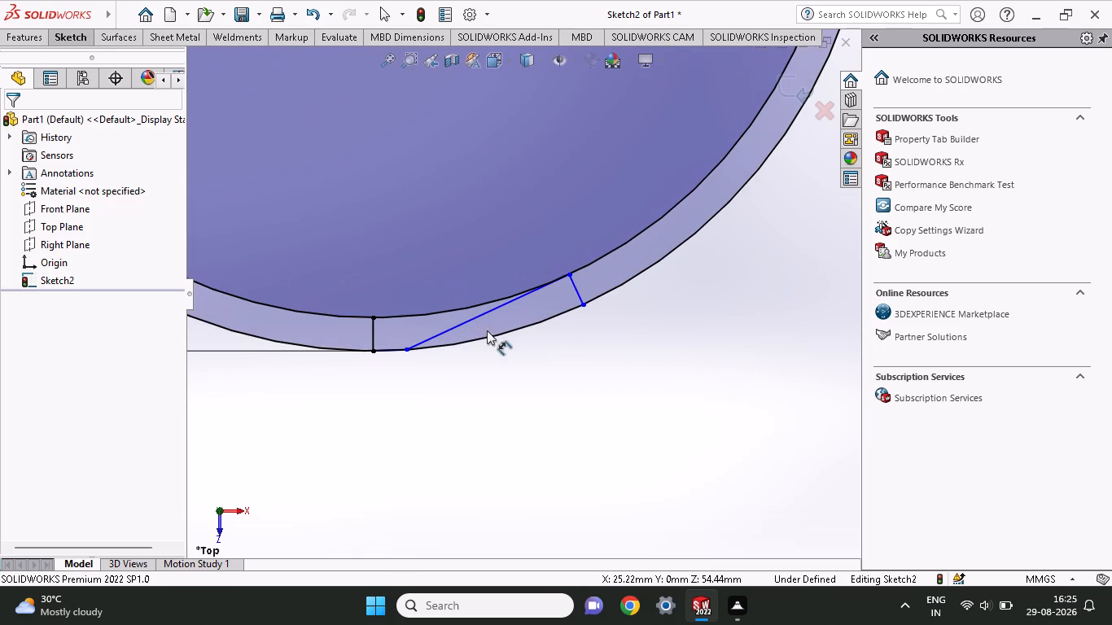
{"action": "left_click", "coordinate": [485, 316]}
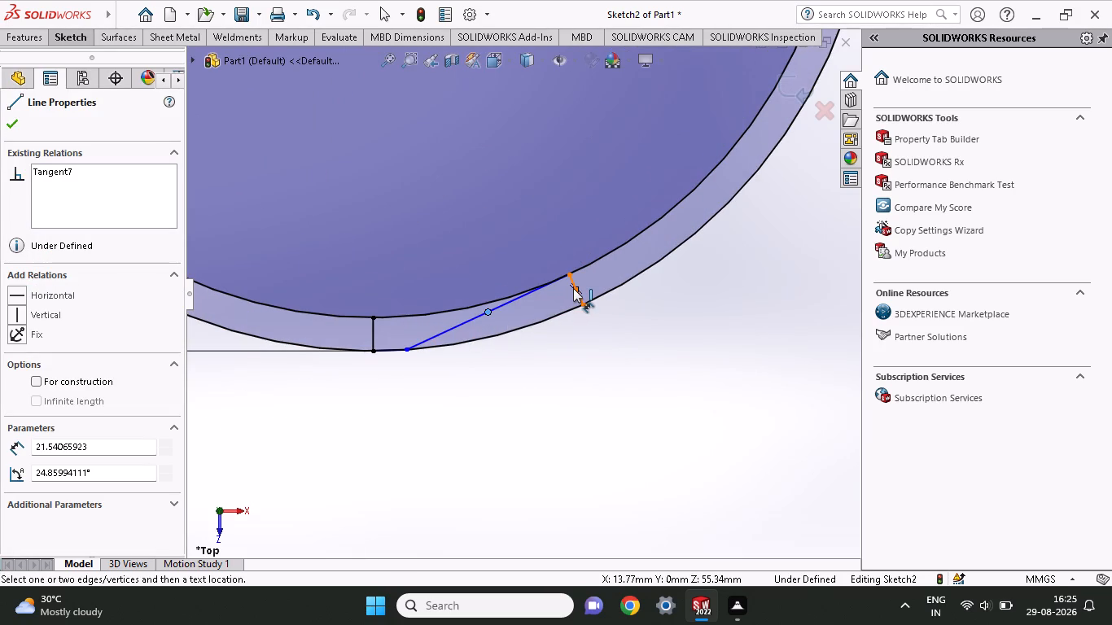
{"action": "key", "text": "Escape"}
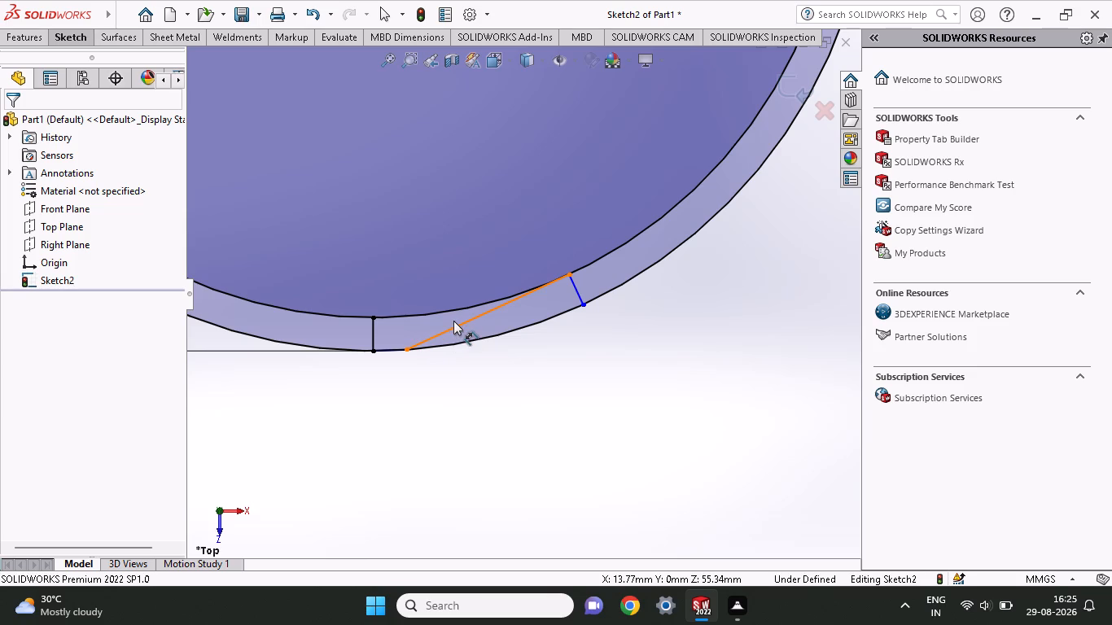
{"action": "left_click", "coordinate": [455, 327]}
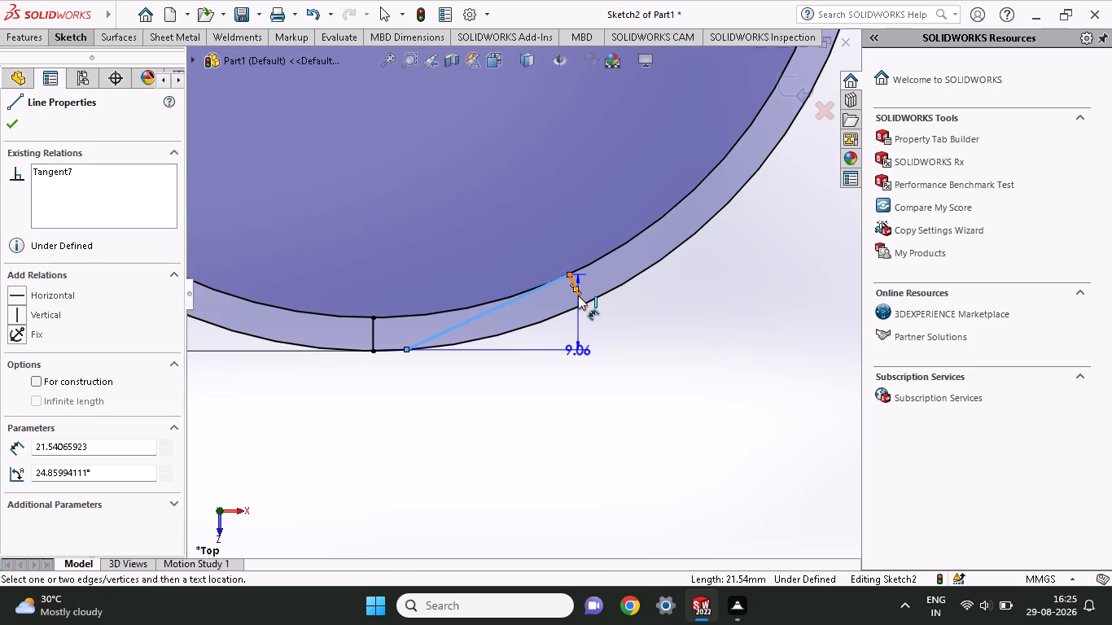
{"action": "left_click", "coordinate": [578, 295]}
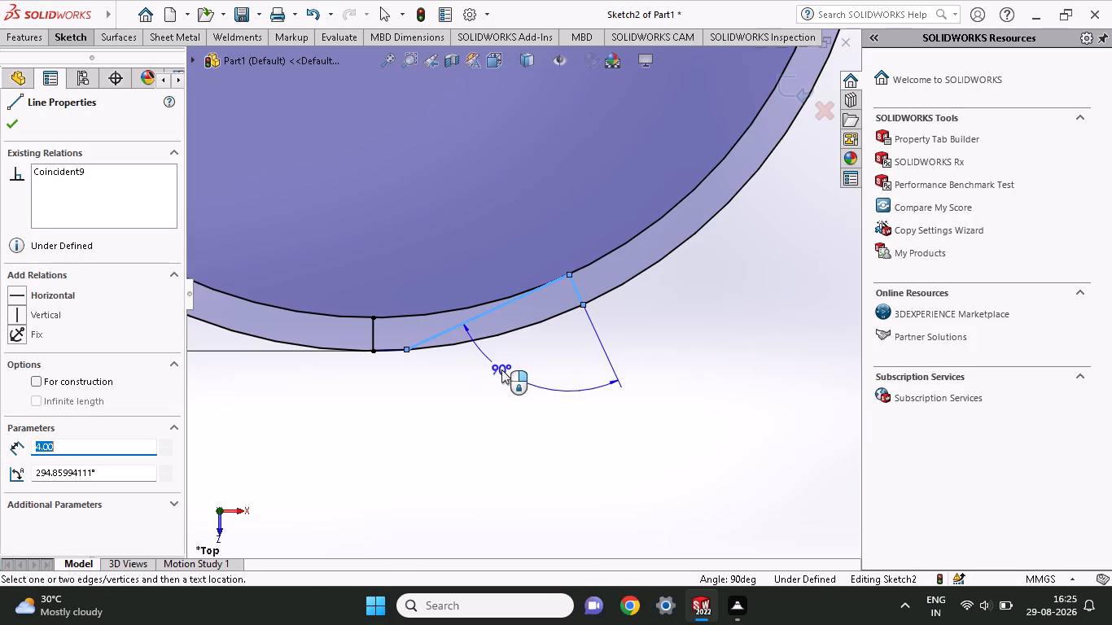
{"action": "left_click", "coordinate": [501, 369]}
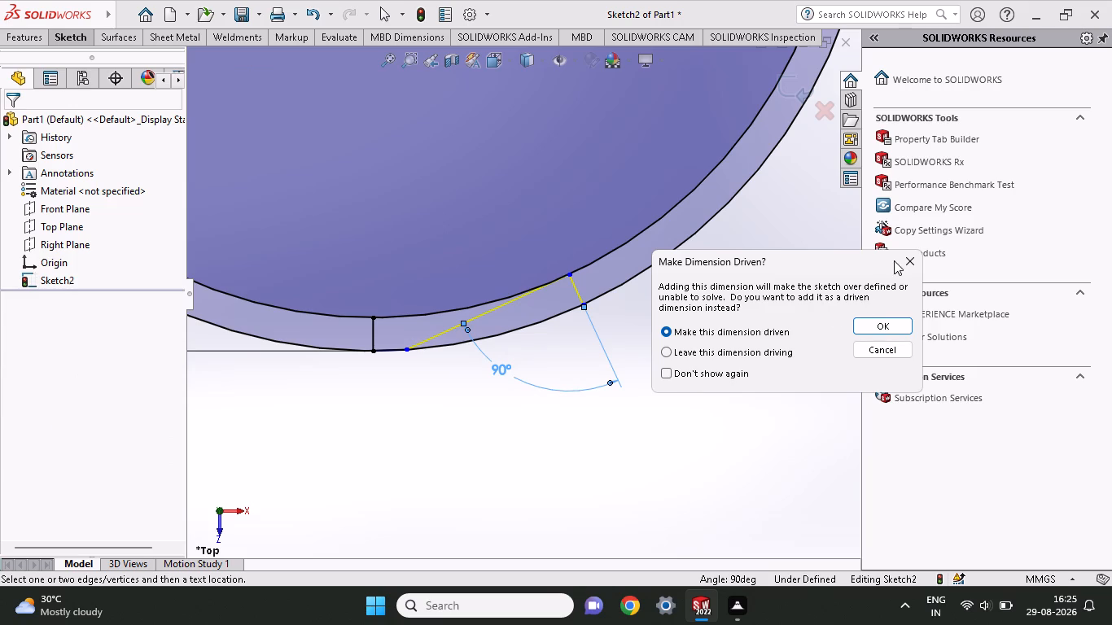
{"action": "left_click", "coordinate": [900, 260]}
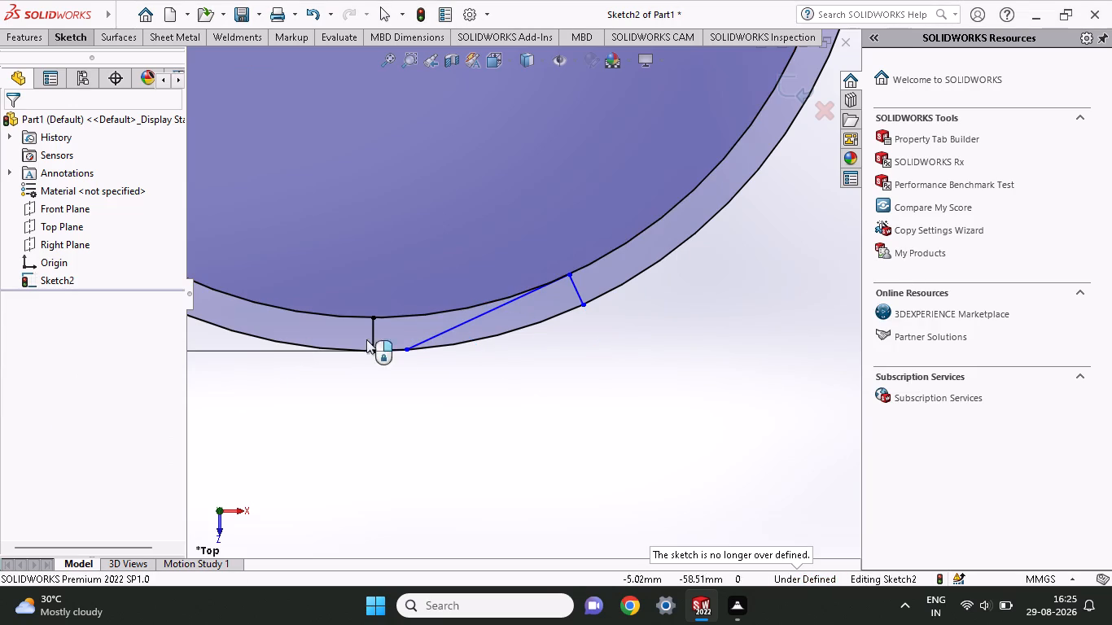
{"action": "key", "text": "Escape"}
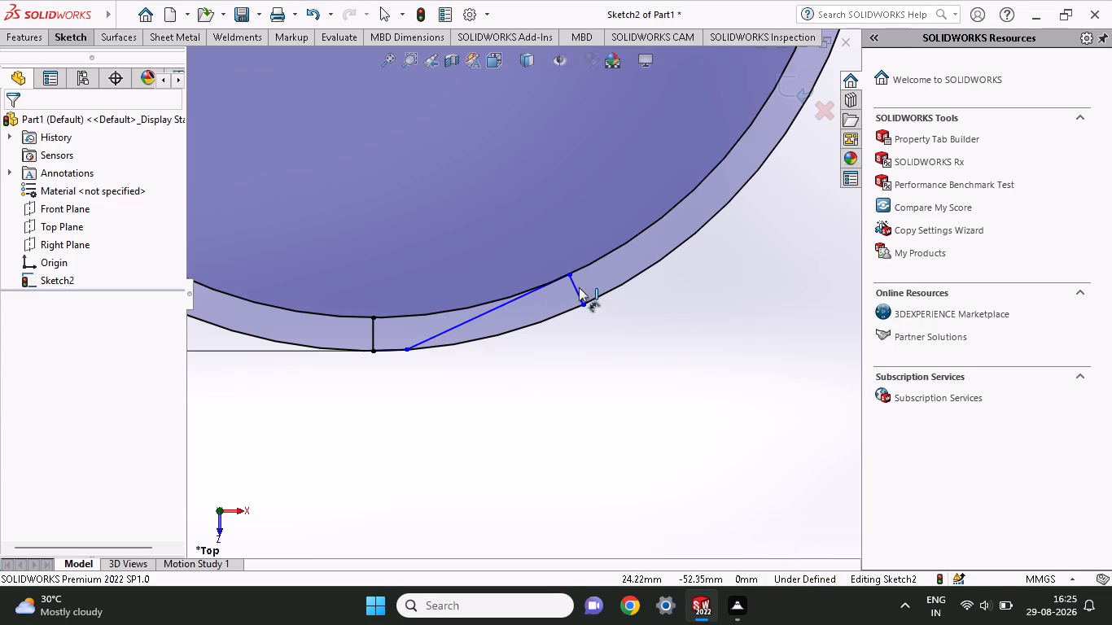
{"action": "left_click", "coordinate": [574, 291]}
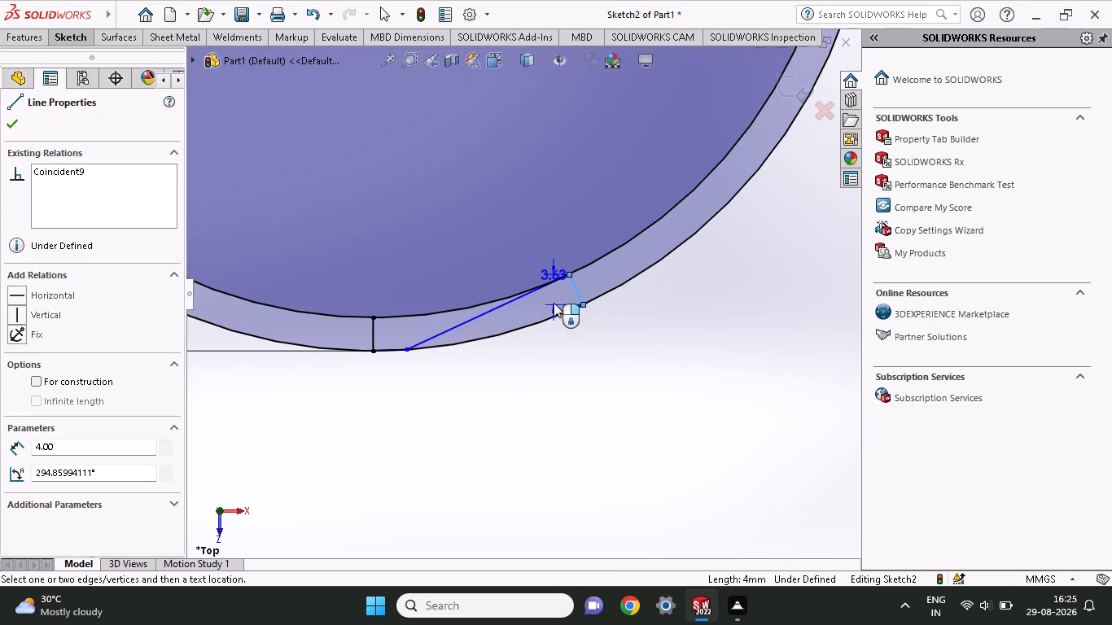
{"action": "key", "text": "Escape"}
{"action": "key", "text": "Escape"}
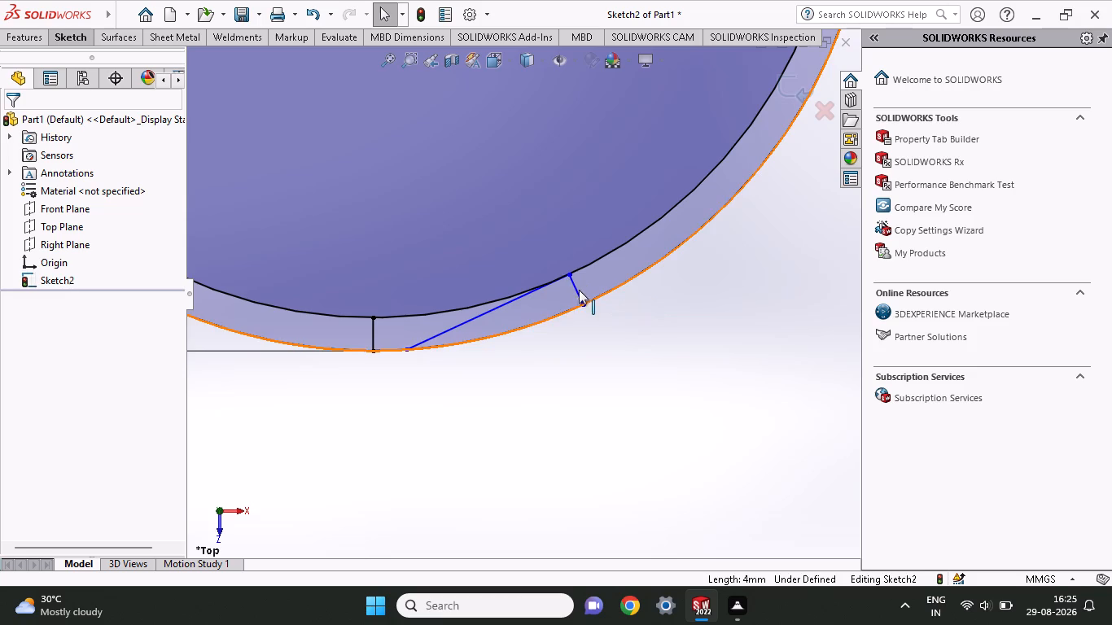
Replace the short perpendicular line with a more inclined one about 4.9 mm long from the slanted line's inner end to the outer circle.
{"action": "left_click", "coordinate": [578, 291]}
{"action": "key", "text": "Delete"}
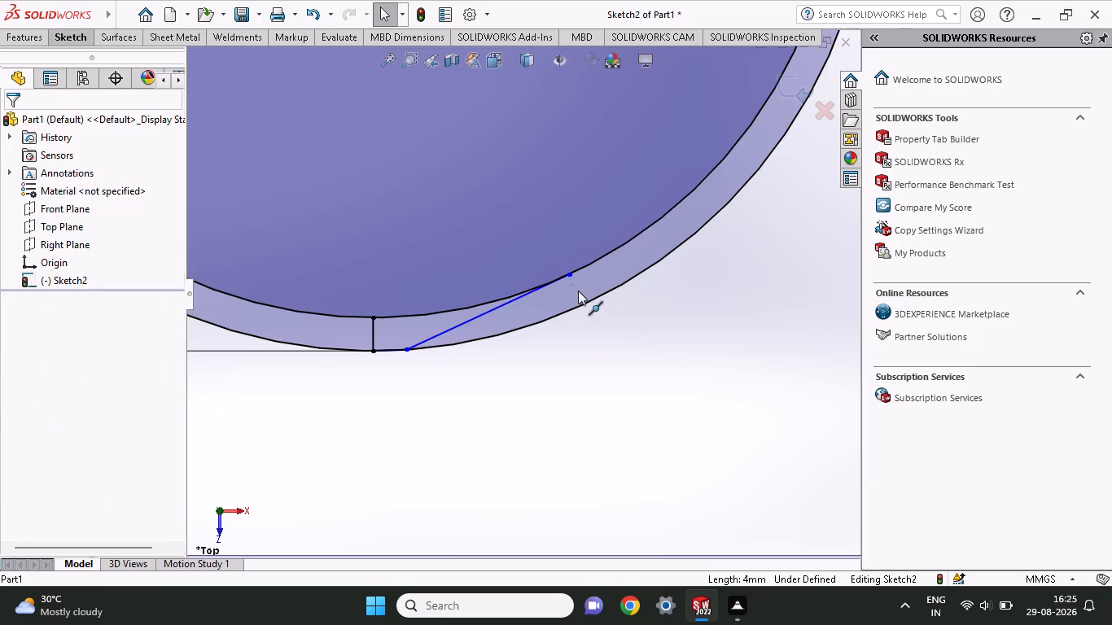
{"action": "left_click", "coordinate": [84, 34]}
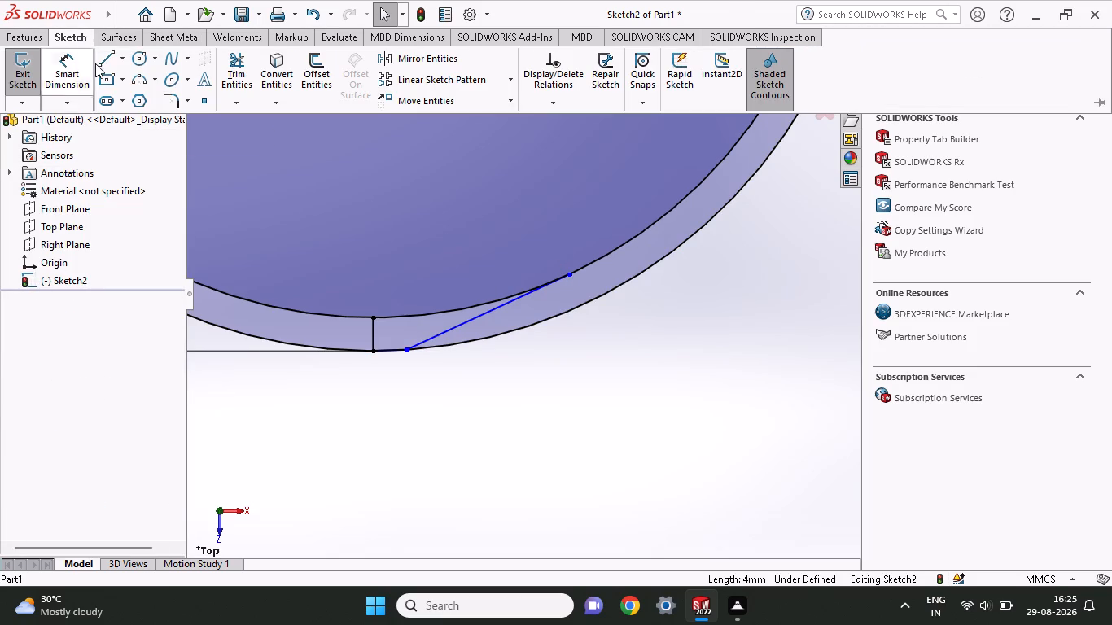
{"action": "left_click", "coordinate": [98, 59]}
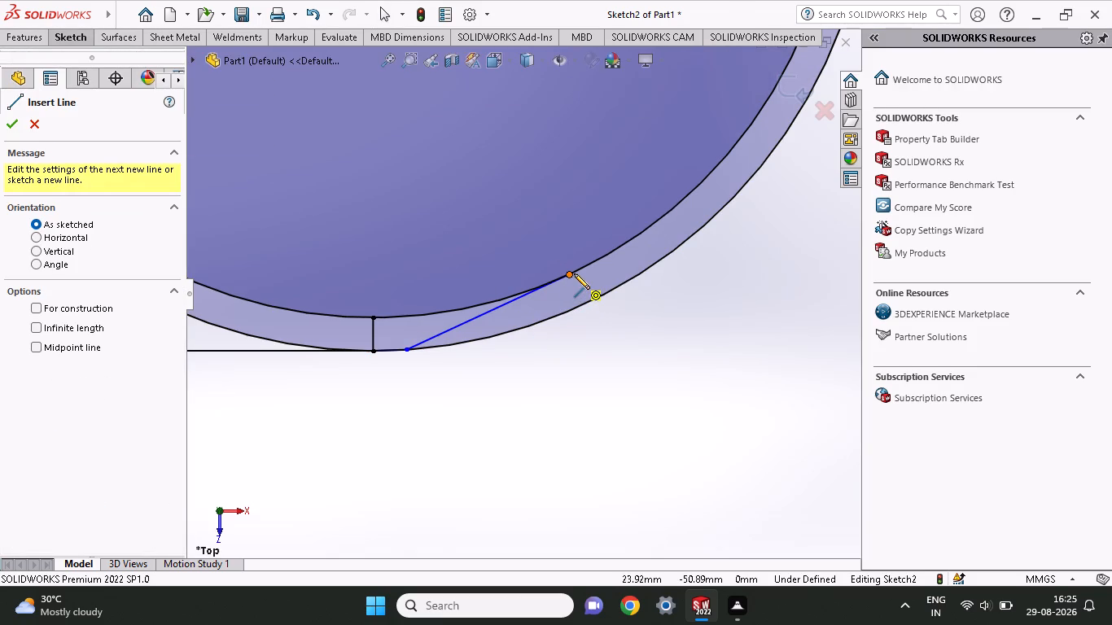
{"action": "left_click", "coordinate": [571, 273]}
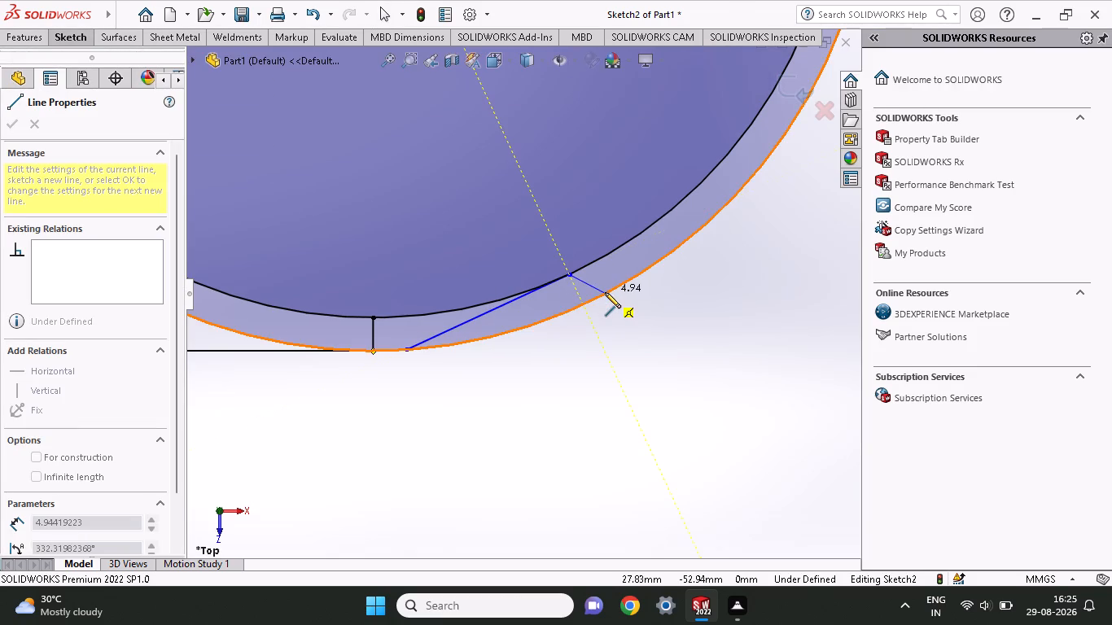
{"action": "left_click", "coordinate": [605, 292]}
{"action": "key", "text": "Escape"}
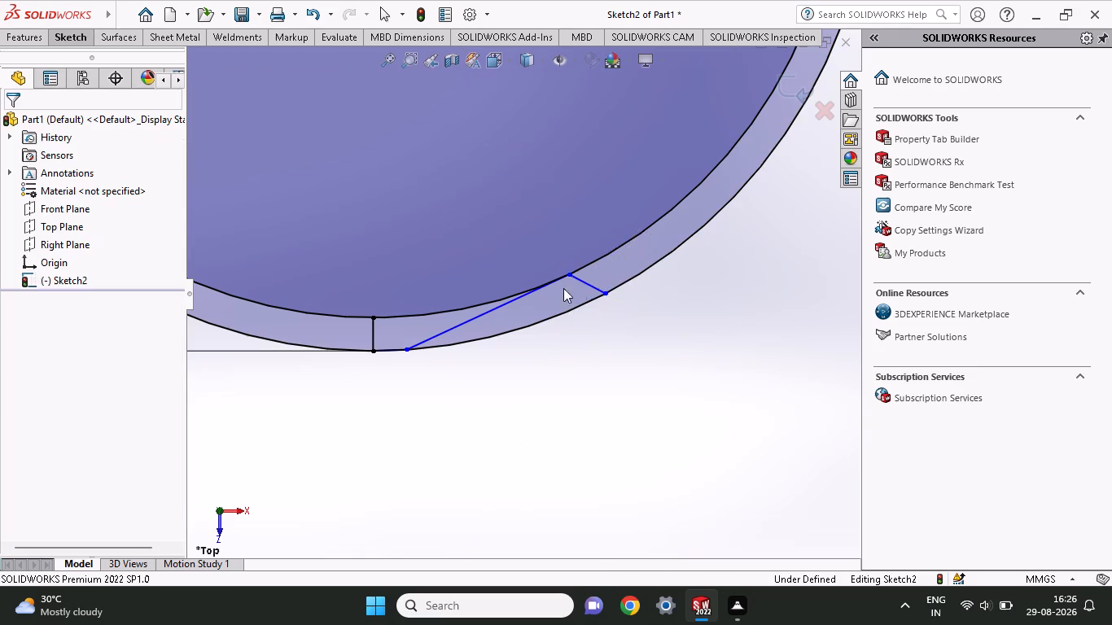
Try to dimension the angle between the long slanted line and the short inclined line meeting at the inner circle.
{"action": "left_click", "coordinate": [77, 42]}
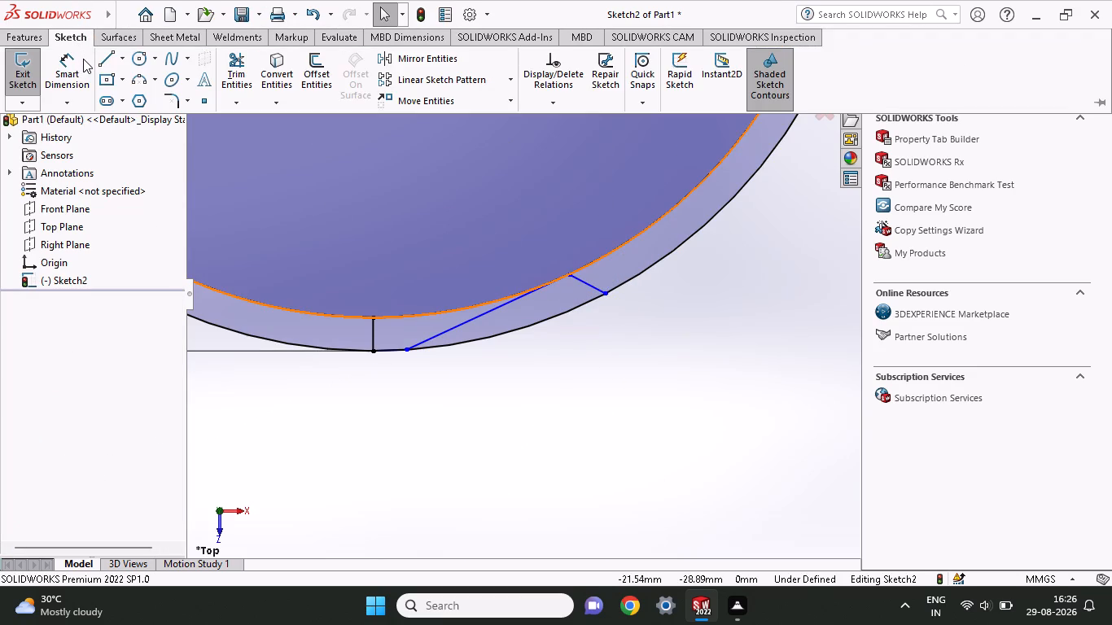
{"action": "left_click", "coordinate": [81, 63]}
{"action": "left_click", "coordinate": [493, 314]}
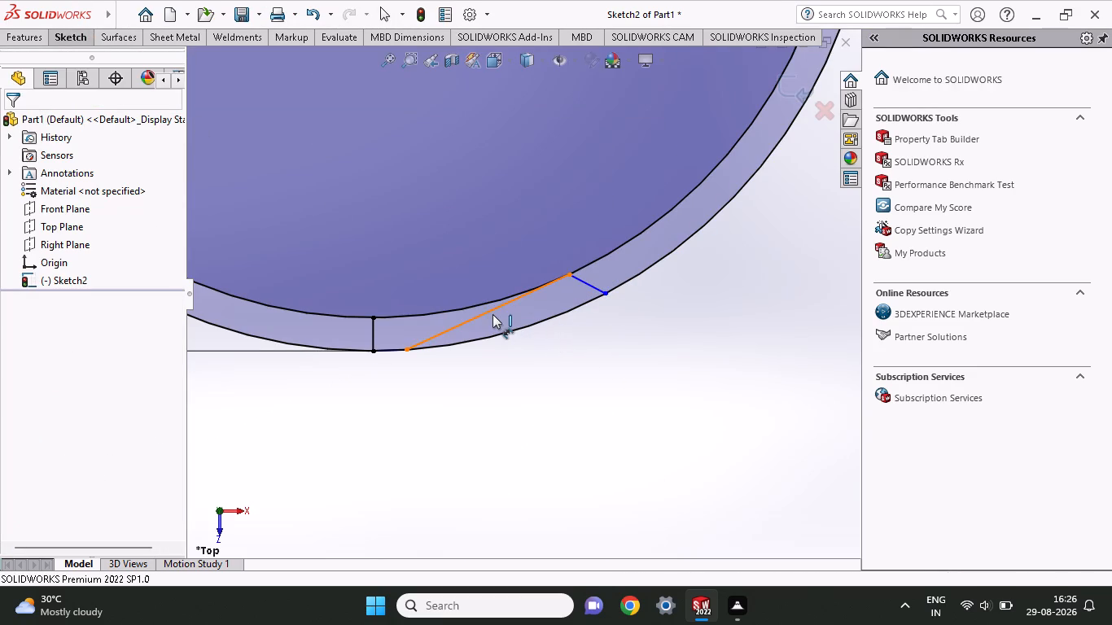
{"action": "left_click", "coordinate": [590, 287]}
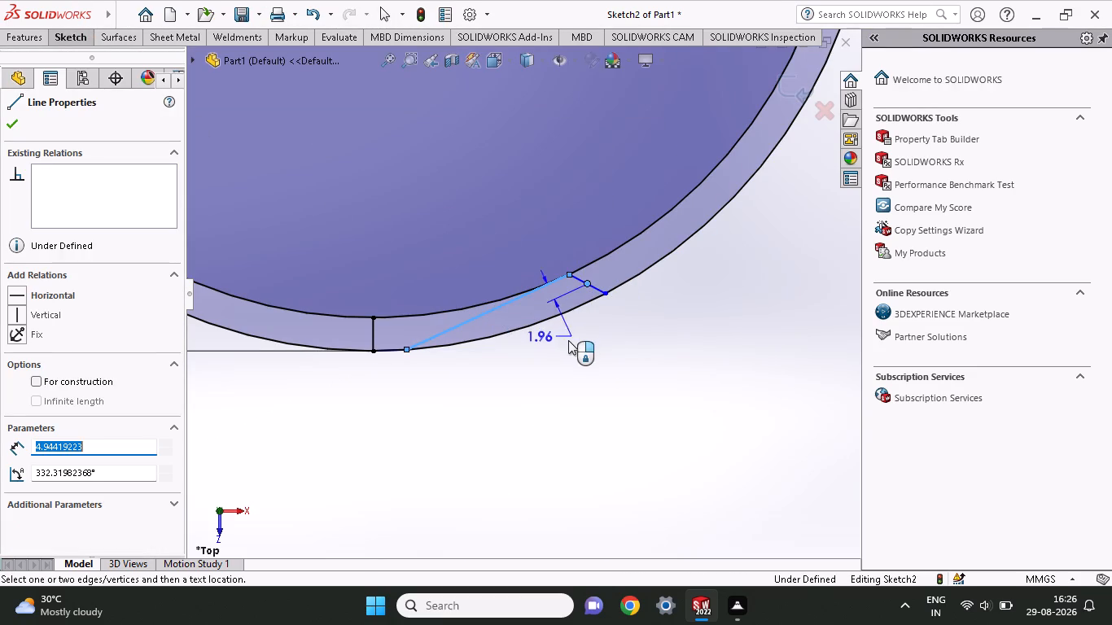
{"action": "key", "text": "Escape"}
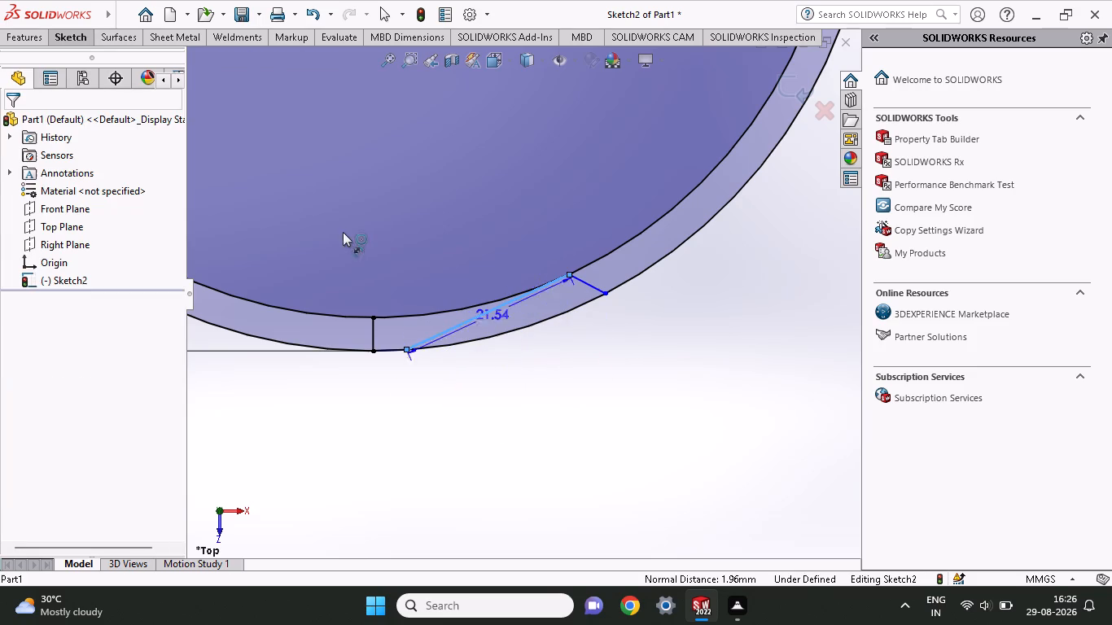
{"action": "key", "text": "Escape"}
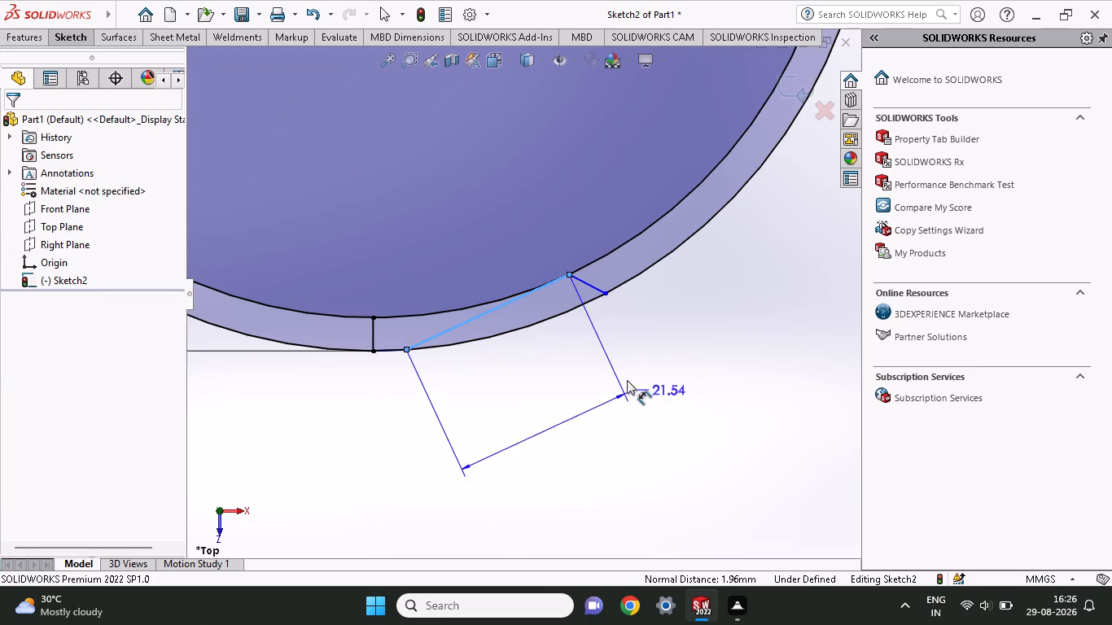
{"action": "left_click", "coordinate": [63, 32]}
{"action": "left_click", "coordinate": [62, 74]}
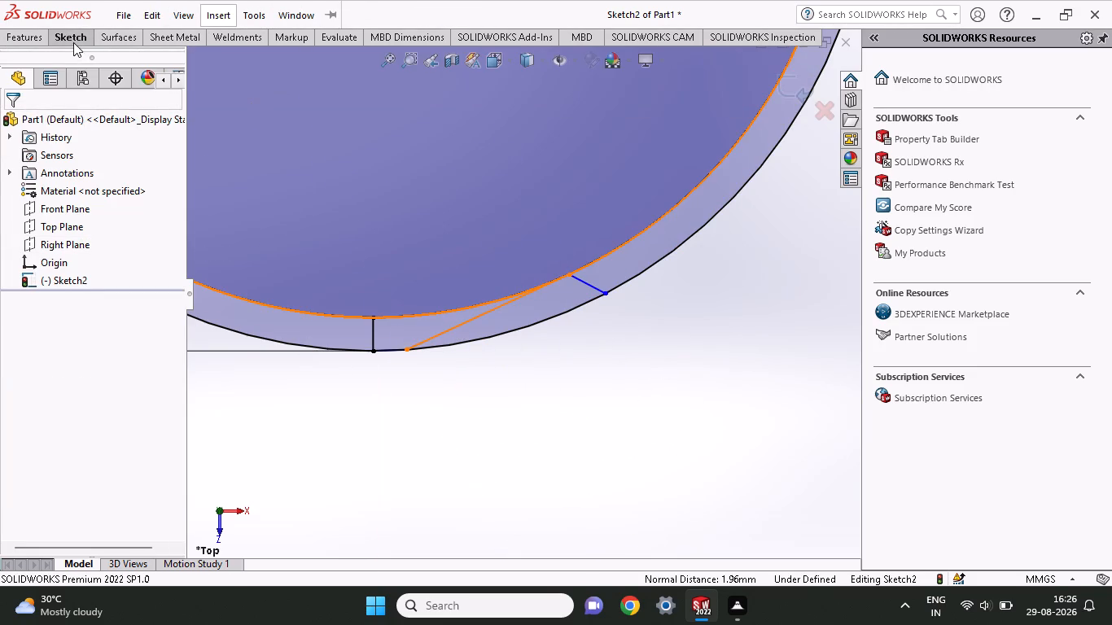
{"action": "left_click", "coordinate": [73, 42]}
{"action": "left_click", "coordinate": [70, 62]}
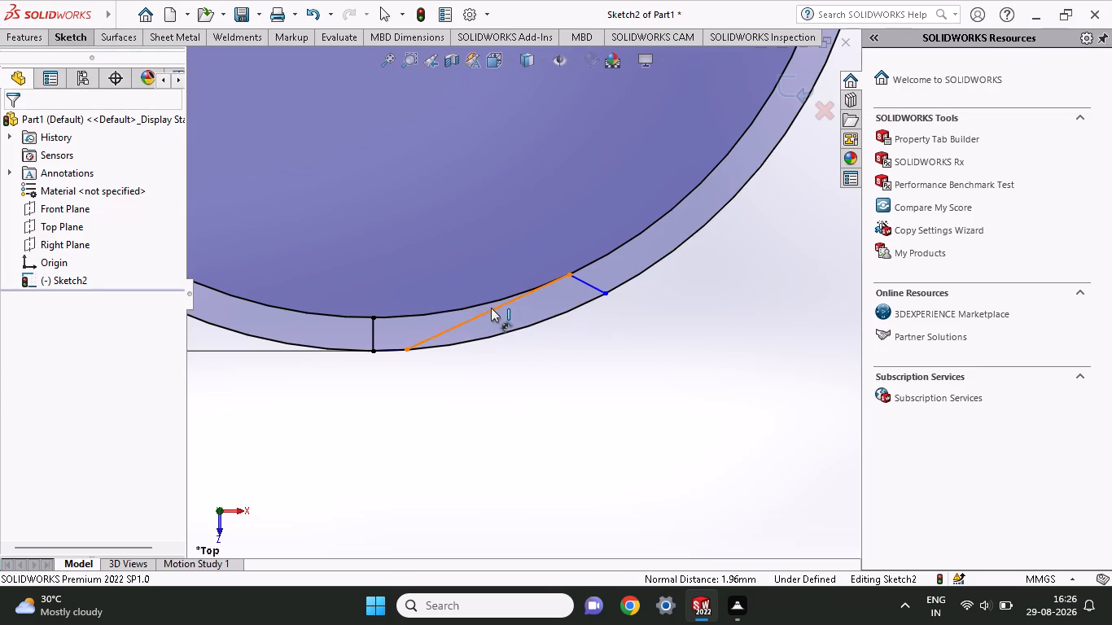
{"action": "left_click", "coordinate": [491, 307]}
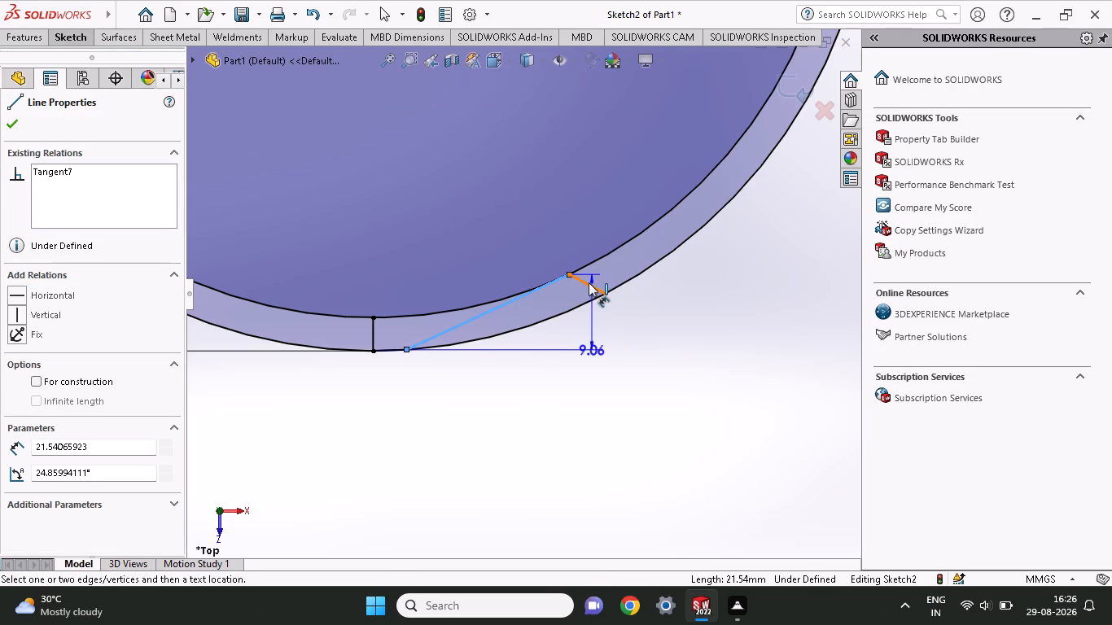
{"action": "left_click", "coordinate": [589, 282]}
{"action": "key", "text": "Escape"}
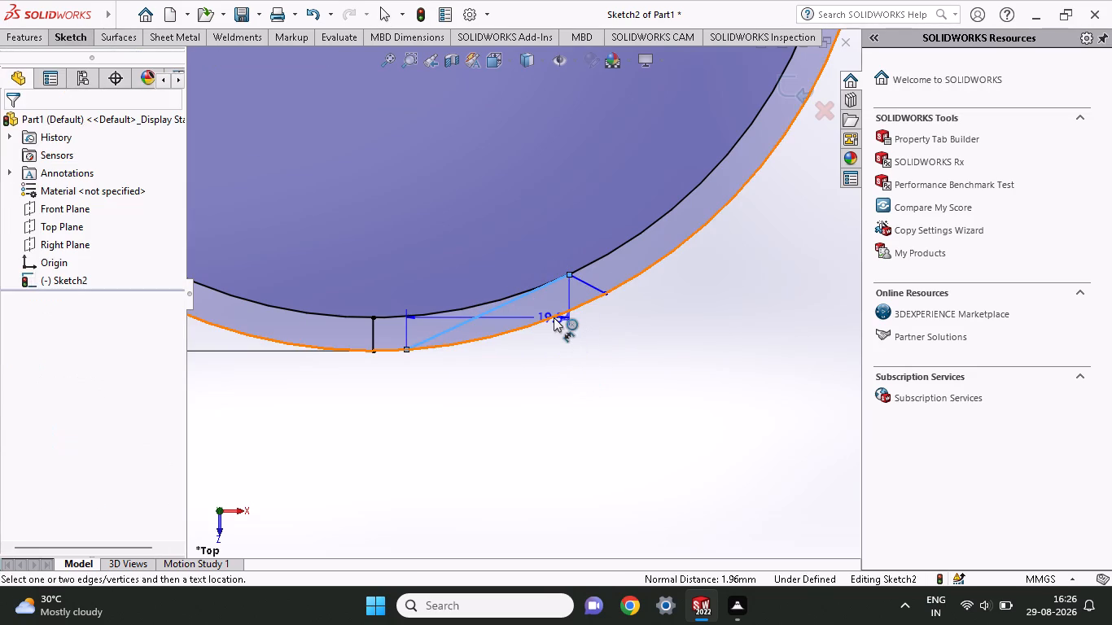
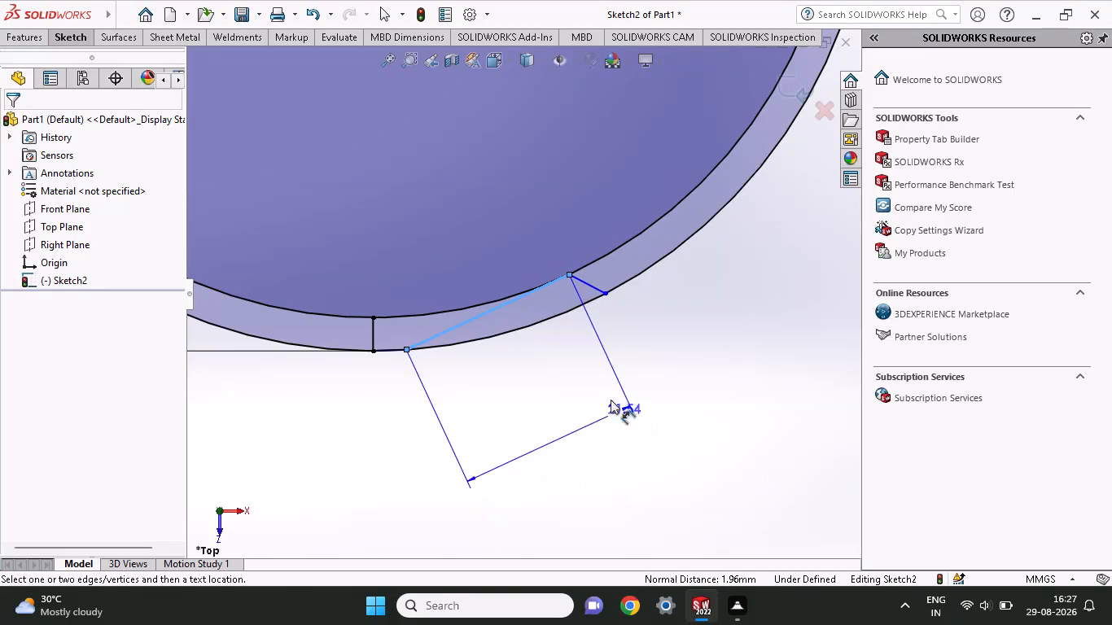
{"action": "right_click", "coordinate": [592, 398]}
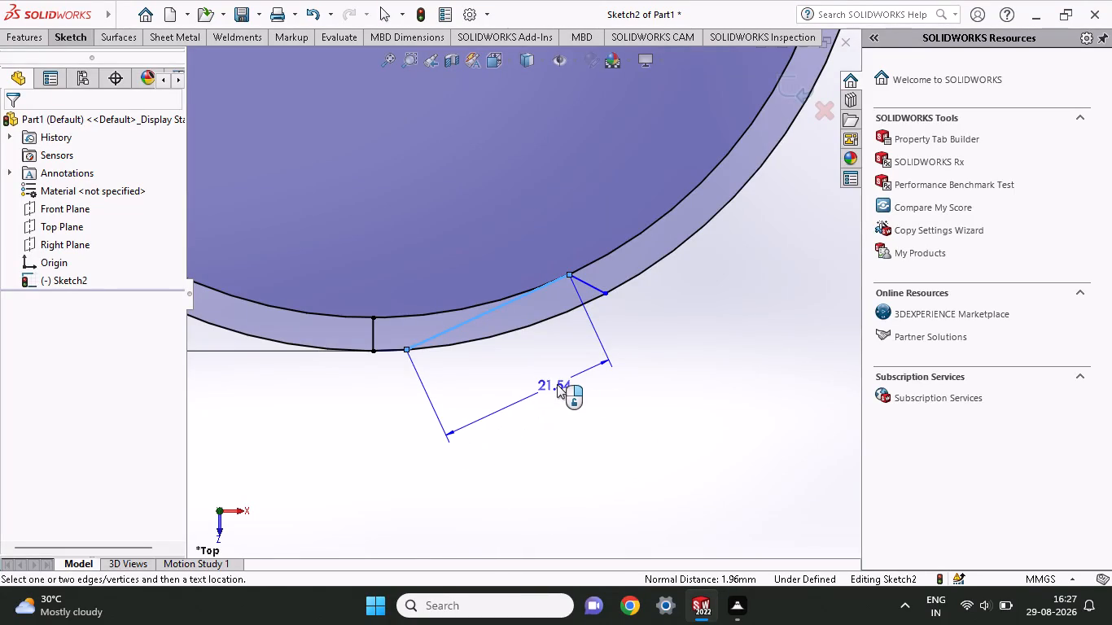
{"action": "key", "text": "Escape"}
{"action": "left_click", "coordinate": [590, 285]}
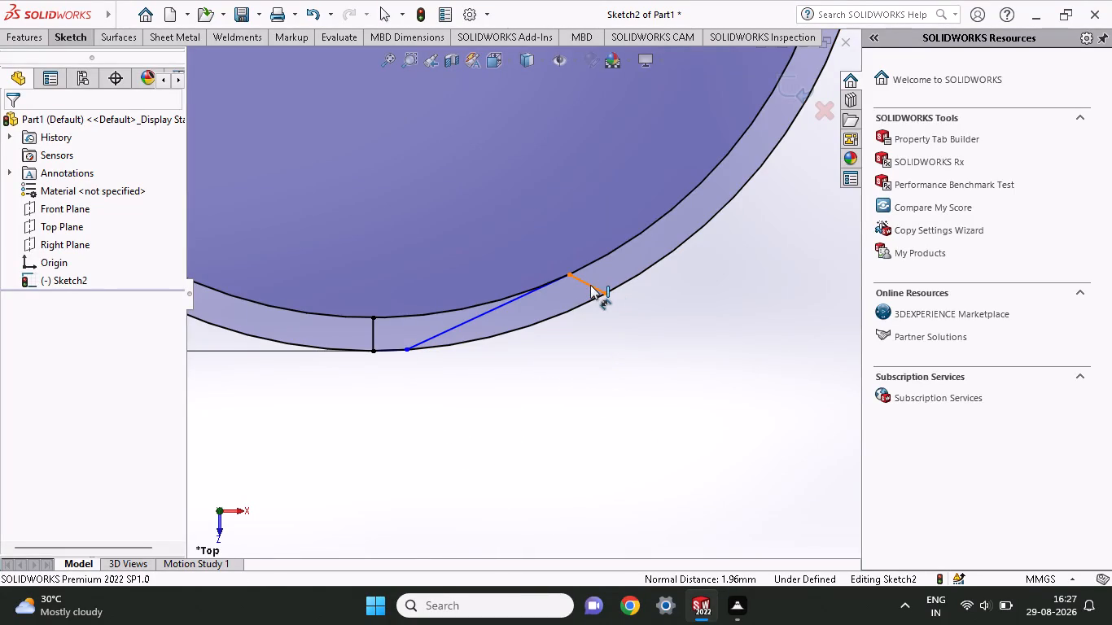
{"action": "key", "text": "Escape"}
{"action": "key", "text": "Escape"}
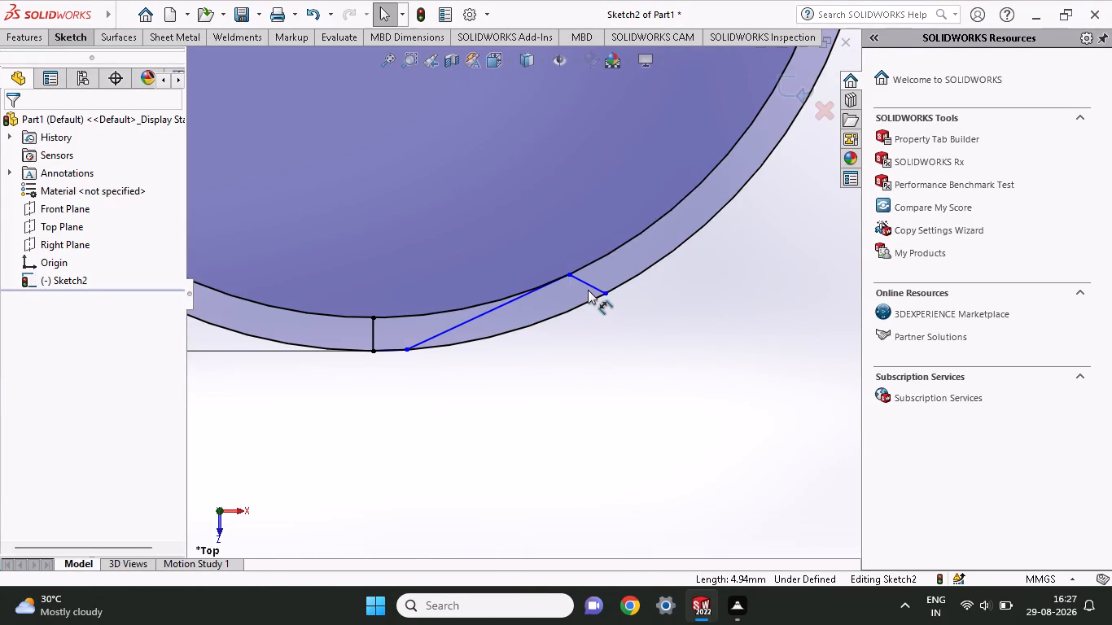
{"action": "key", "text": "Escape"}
Replace the short inclined line with one about 4.1 mm long from the slanted line's inner end to the outer circle.
{"action": "left_click", "coordinate": [588, 287]}
{"action": "right_click", "coordinate": [591, 291]}
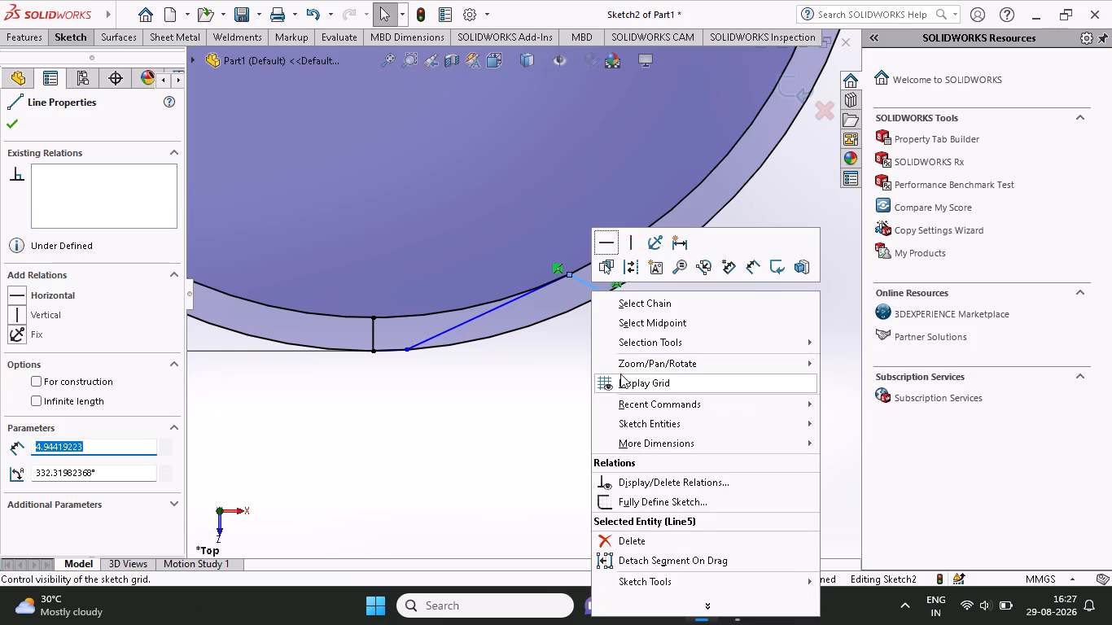
{"action": "left_click", "coordinate": [622, 533]}
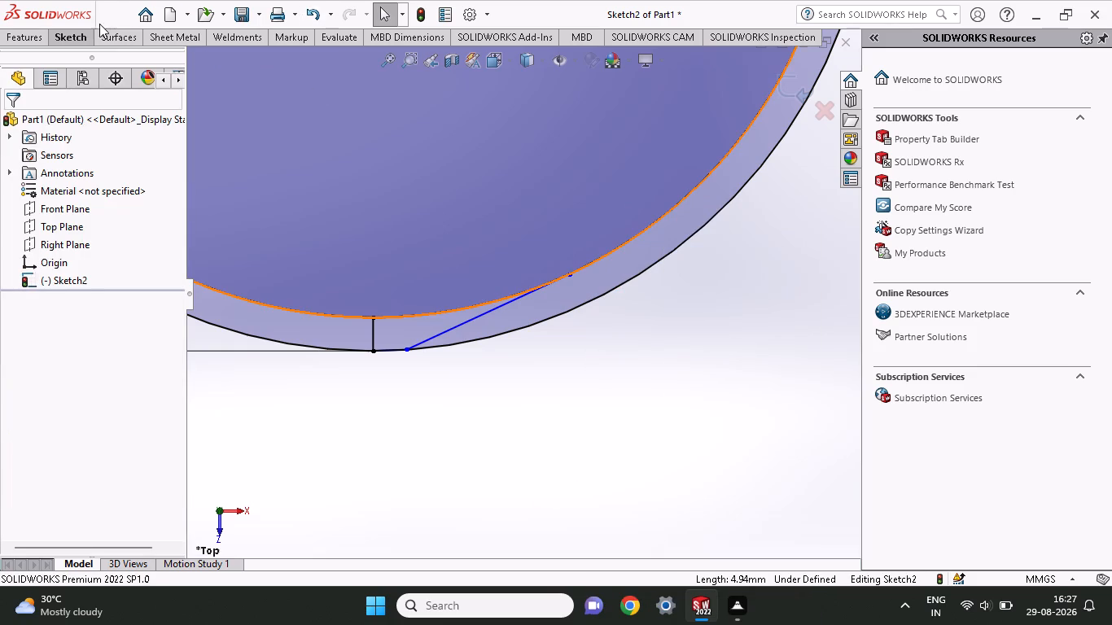
{"action": "left_click", "coordinate": [62, 44]}
{"action": "left_click", "coordinate": [110, 51]}
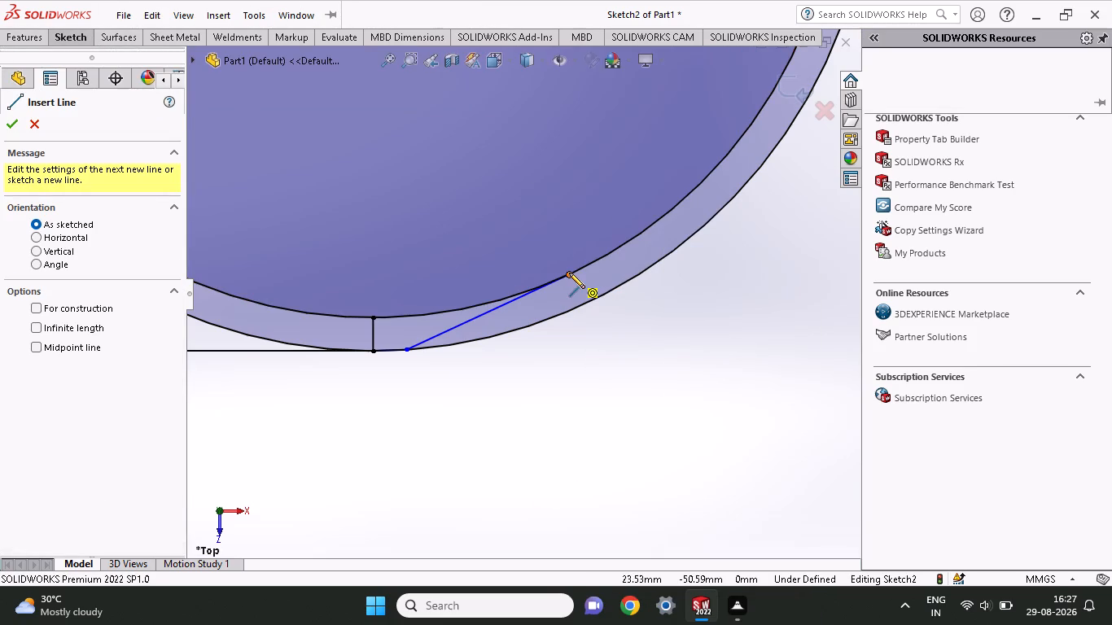
{"action": "left_click", "coordinate": [569, 273]}
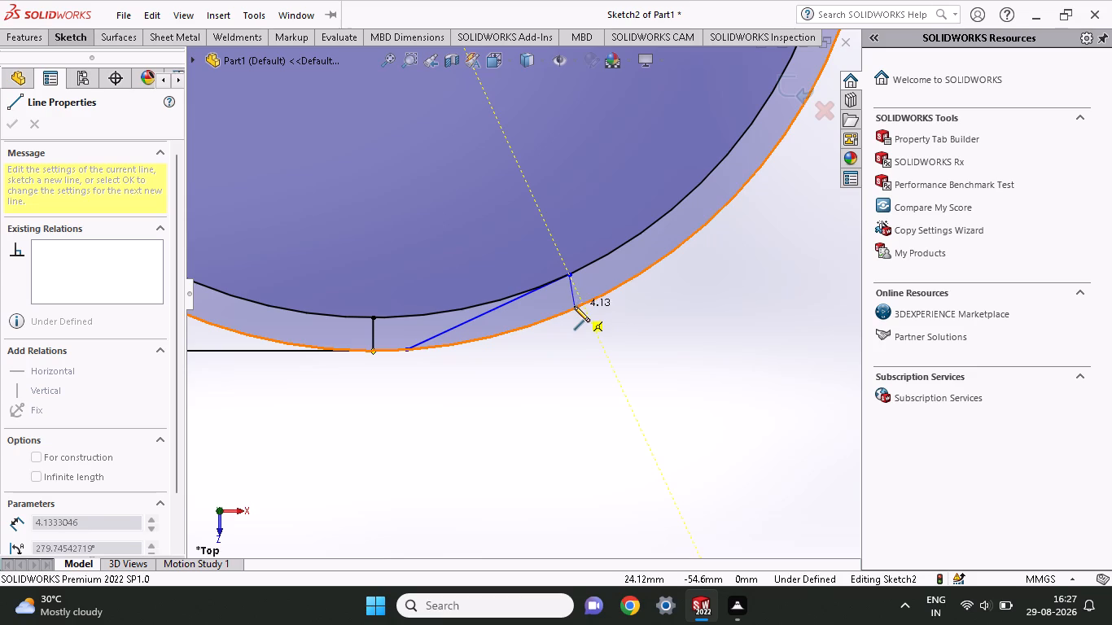
{"action": "left_click", "coordinate": [574, 306]}
{"action": "key", "text": "Escape"}
Dimension the angle between the long slanted line and the new short line as 90°.
{"action": "left_click", "coordinate": [81, 32]}
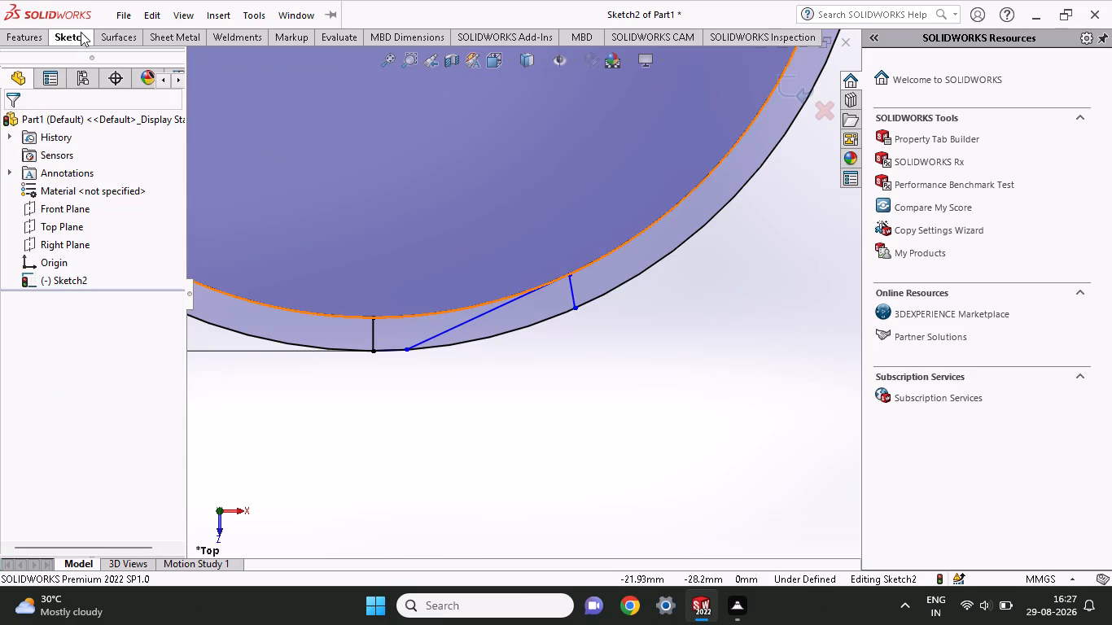
{"action": "left_click", "coordinate": [81, 60]}
{"action": "left_click", "coordinate": [571, 298]}
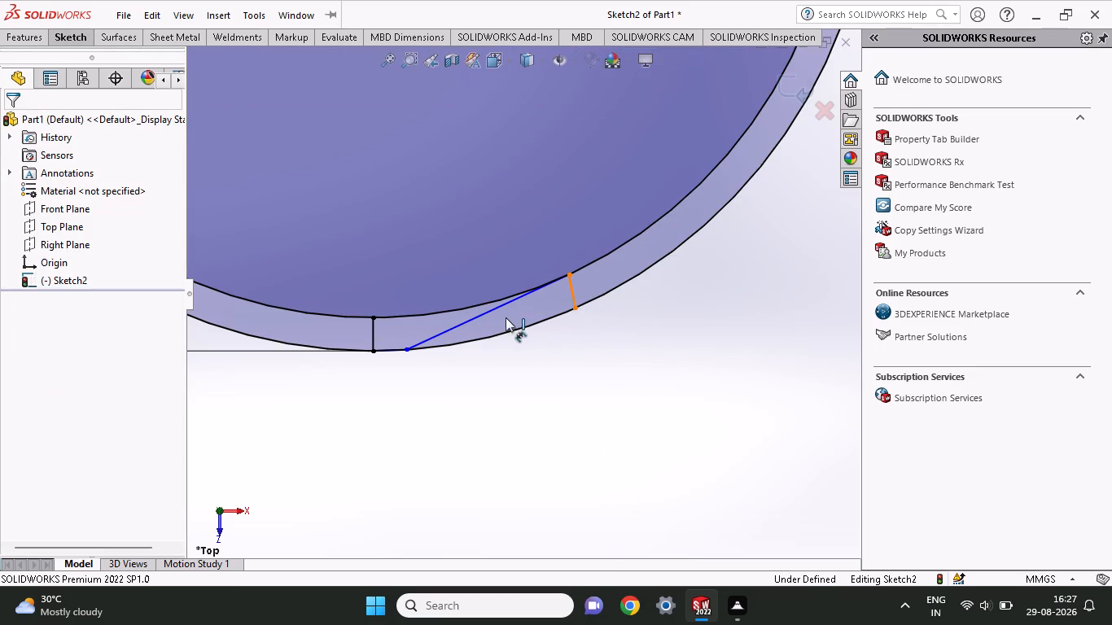
{"action": "left_click", "coordinate": [487, 313]}
{"action": "left_click", "coordinate": [519, 373]}
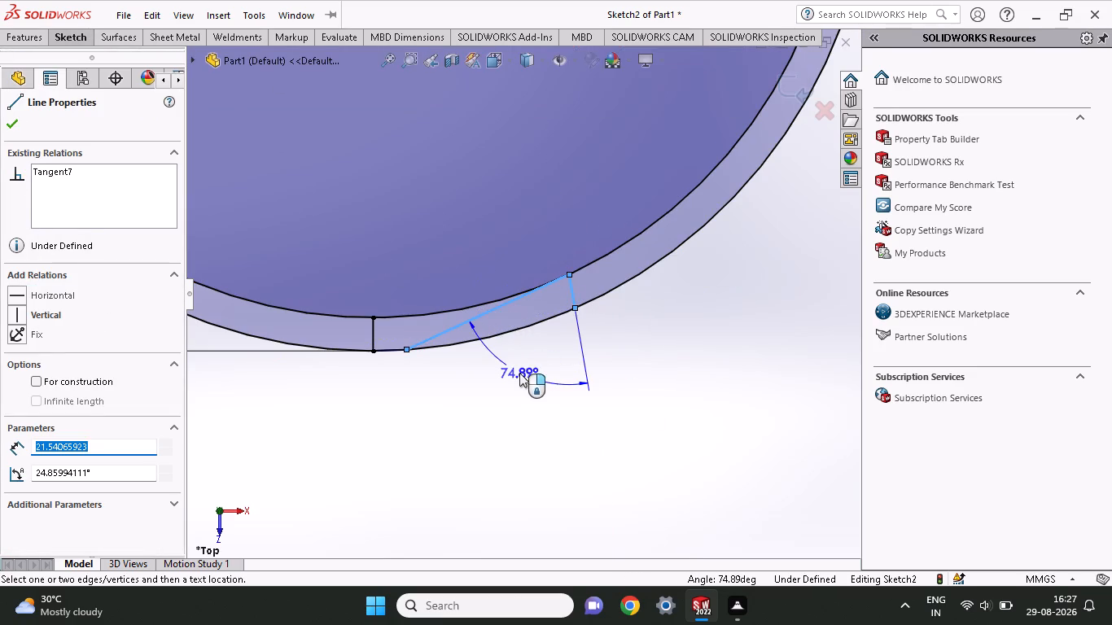
{"action": "type", "text": "90"}
{"action": "key", "text": "Return"}
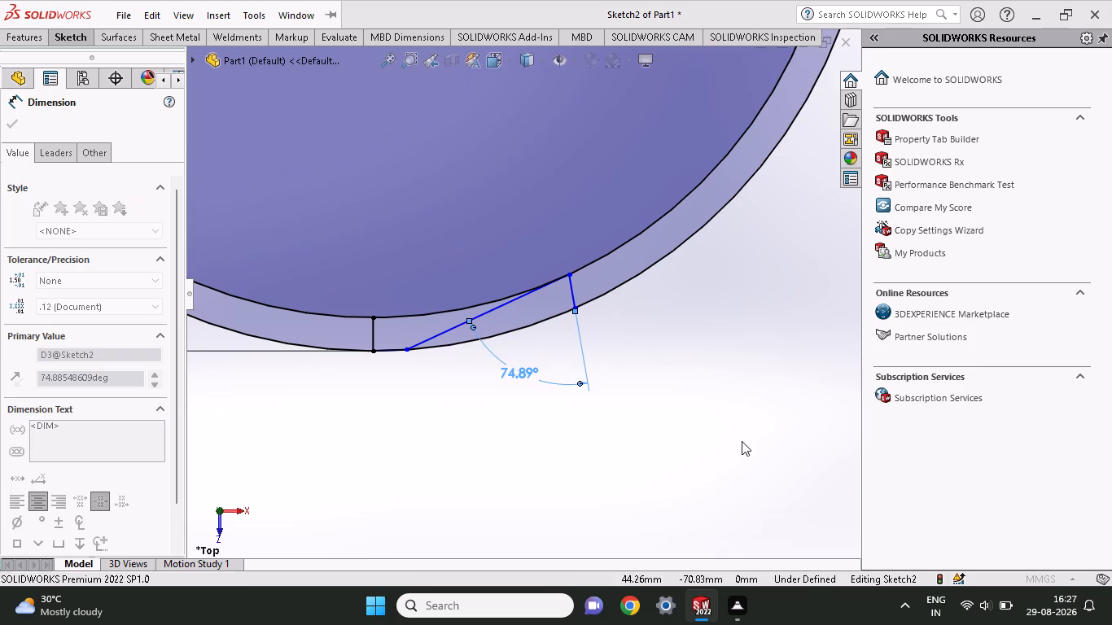
Set the angle between the long slanted line and the short line to 70°.
{"action": "double_click", "coordinate": [519, 379]}
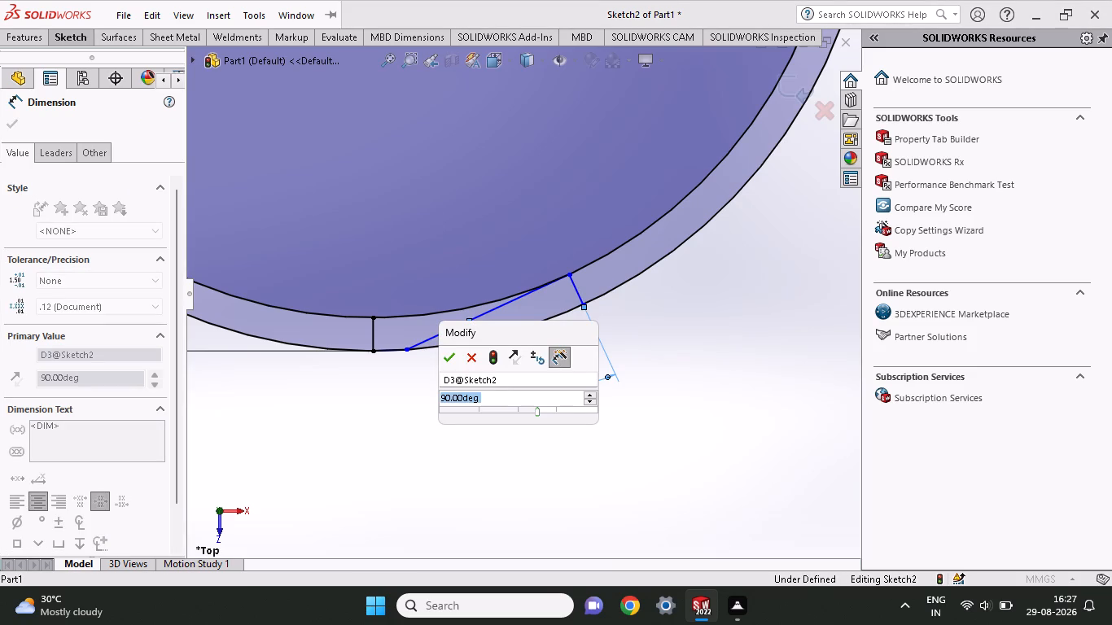
{"action": "type", "text": "70"}
{"action": "key", "text": "Return"}
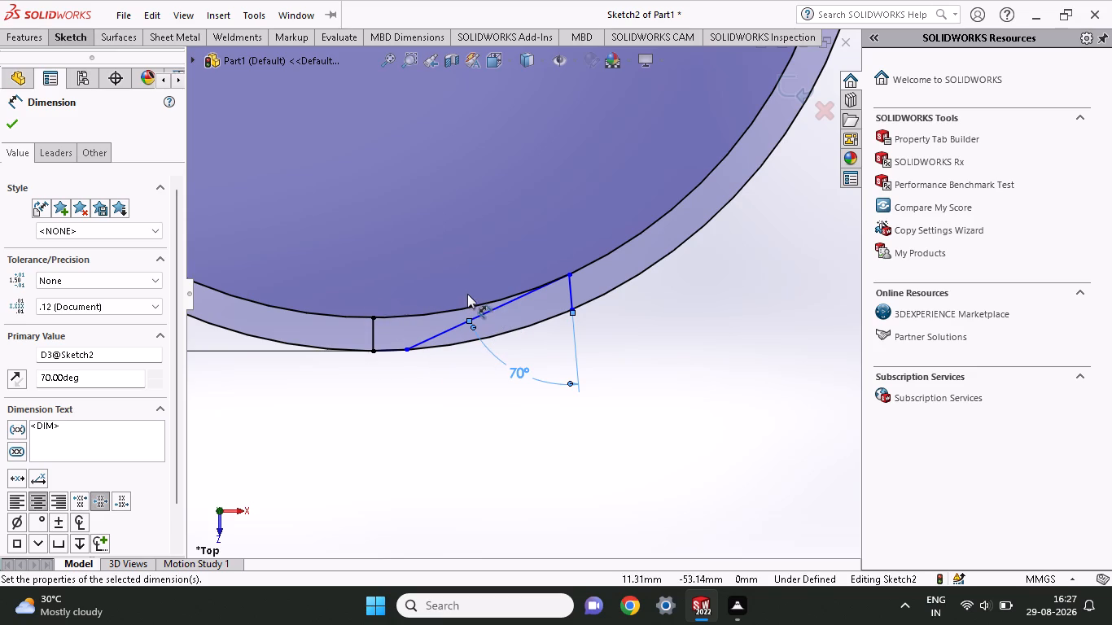
{"action": "key", "text": "Escape"}
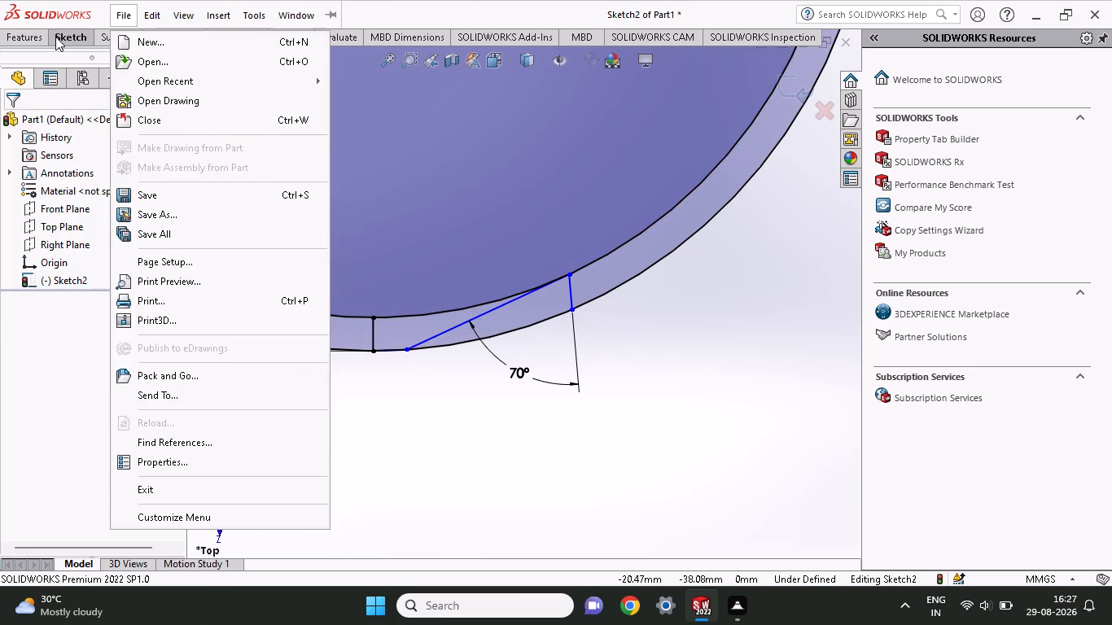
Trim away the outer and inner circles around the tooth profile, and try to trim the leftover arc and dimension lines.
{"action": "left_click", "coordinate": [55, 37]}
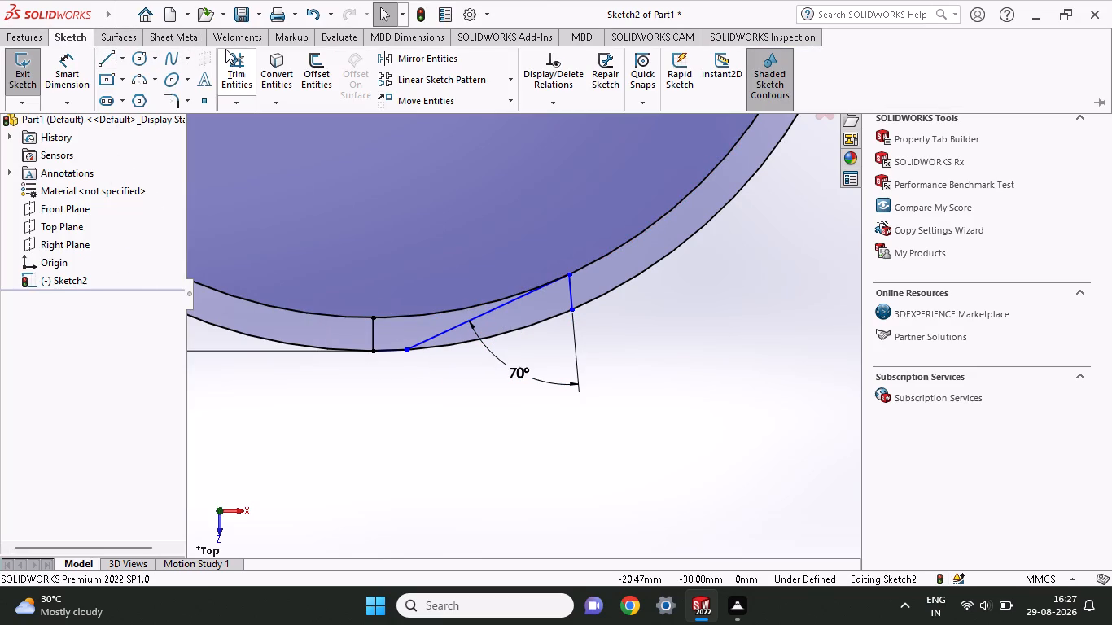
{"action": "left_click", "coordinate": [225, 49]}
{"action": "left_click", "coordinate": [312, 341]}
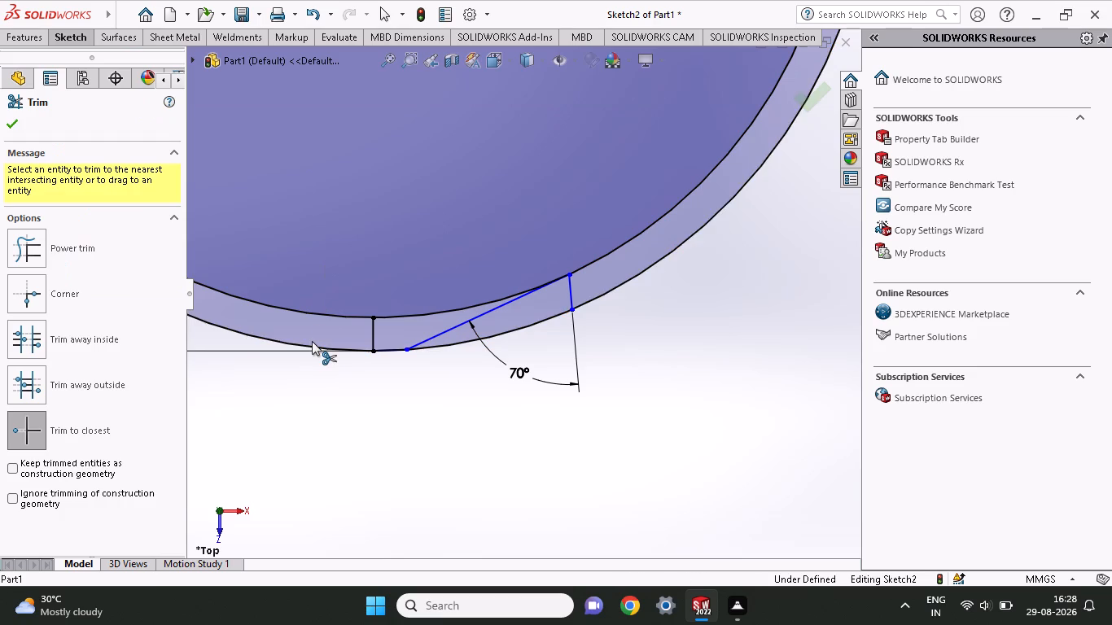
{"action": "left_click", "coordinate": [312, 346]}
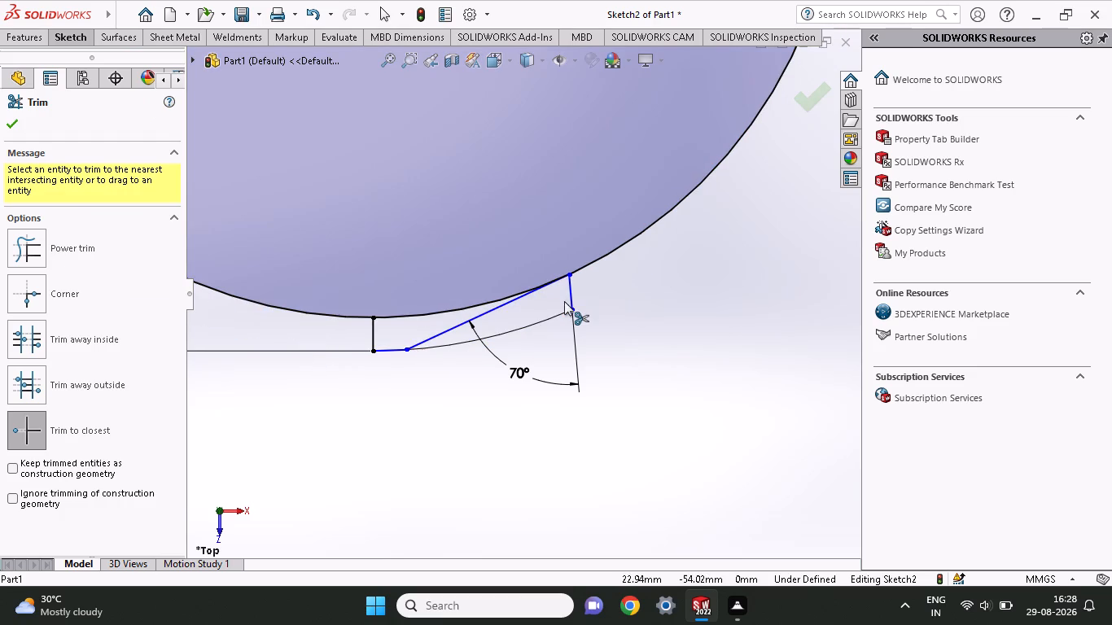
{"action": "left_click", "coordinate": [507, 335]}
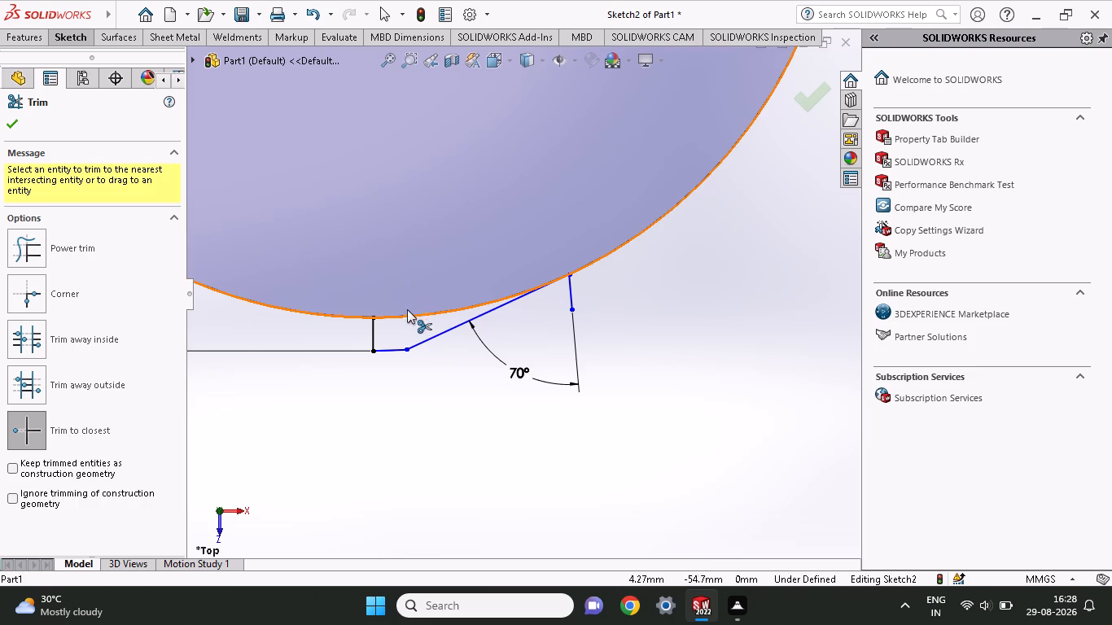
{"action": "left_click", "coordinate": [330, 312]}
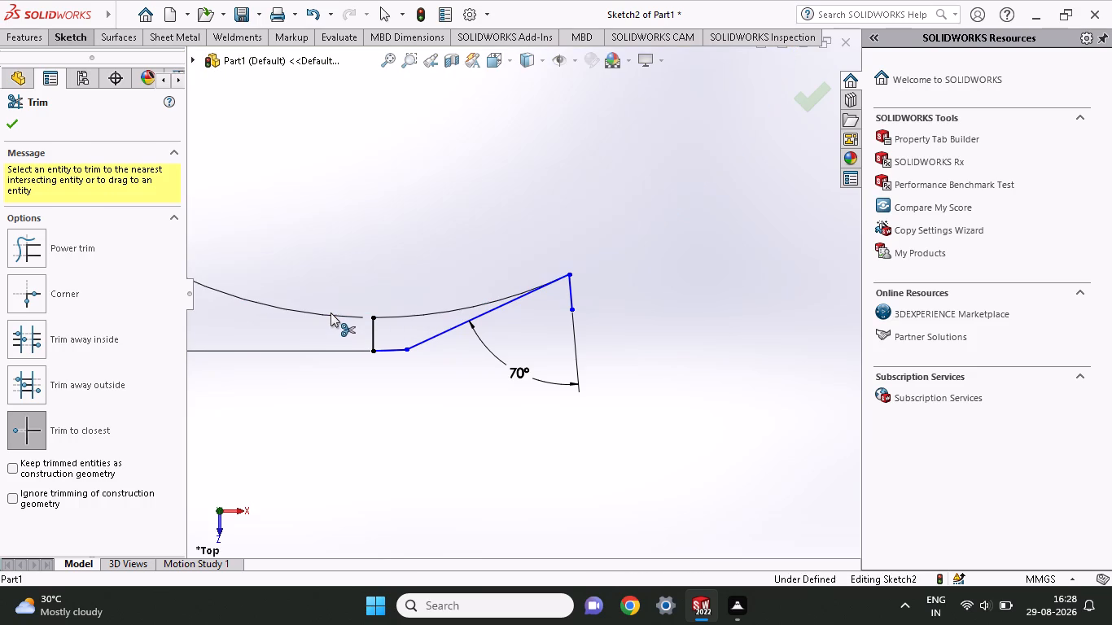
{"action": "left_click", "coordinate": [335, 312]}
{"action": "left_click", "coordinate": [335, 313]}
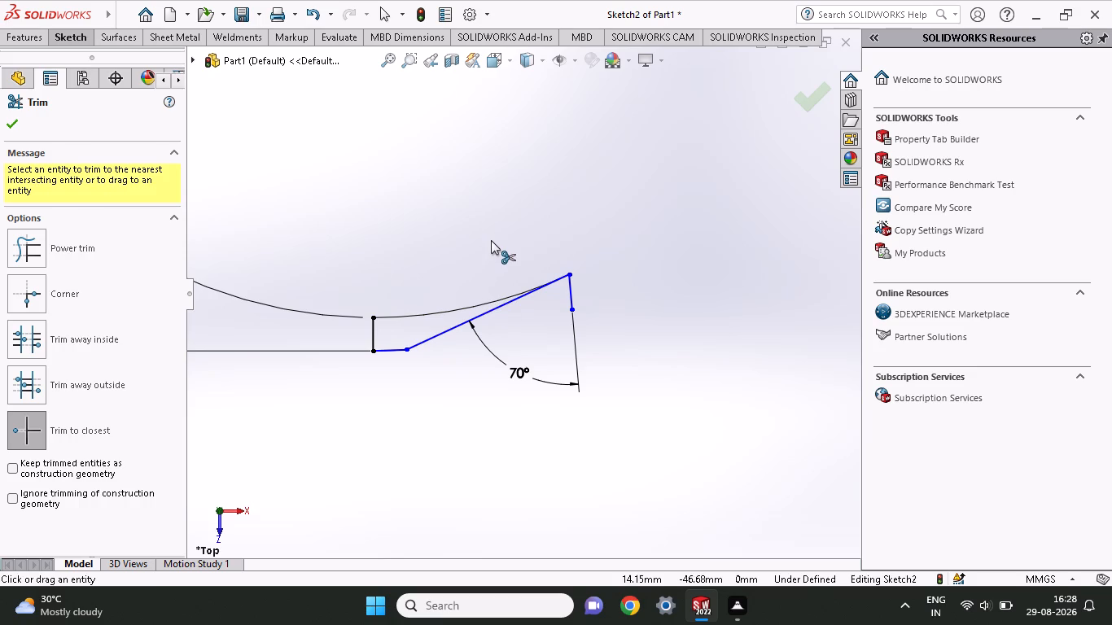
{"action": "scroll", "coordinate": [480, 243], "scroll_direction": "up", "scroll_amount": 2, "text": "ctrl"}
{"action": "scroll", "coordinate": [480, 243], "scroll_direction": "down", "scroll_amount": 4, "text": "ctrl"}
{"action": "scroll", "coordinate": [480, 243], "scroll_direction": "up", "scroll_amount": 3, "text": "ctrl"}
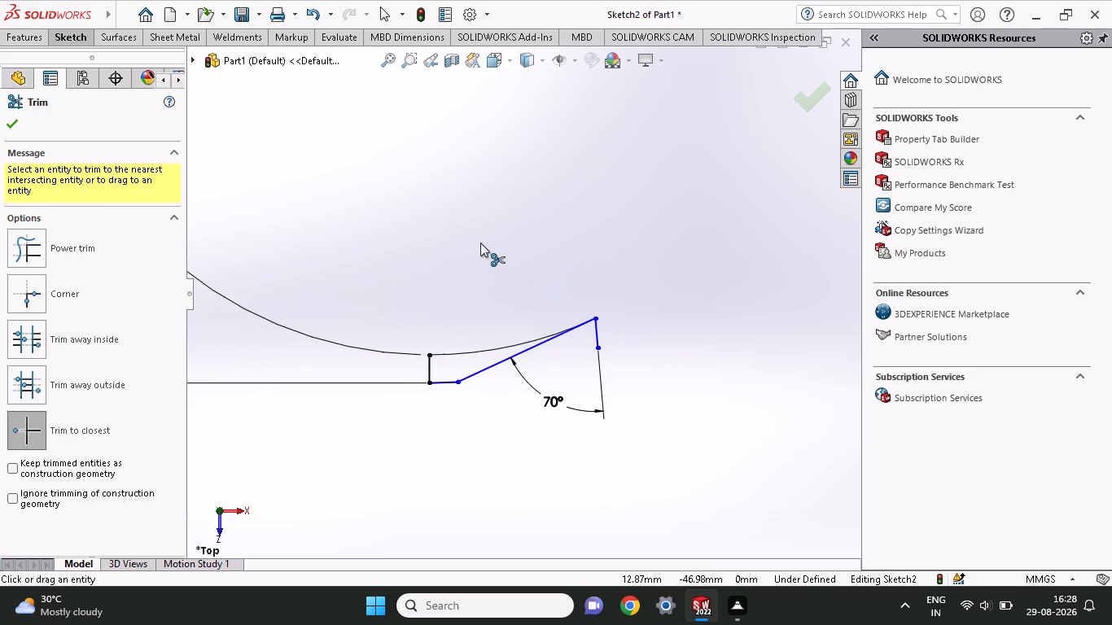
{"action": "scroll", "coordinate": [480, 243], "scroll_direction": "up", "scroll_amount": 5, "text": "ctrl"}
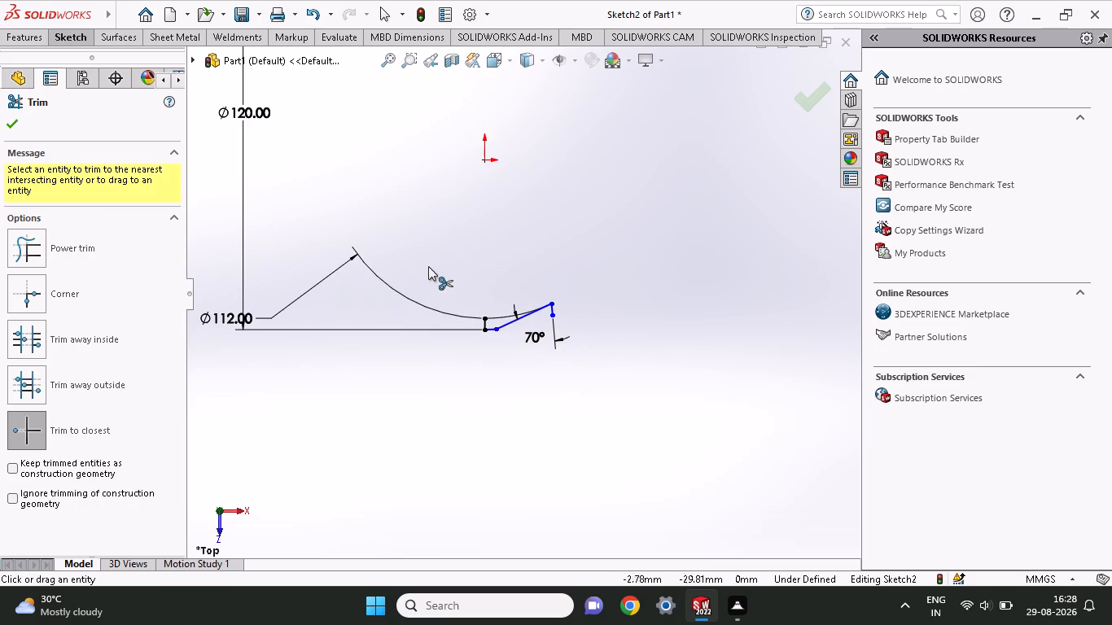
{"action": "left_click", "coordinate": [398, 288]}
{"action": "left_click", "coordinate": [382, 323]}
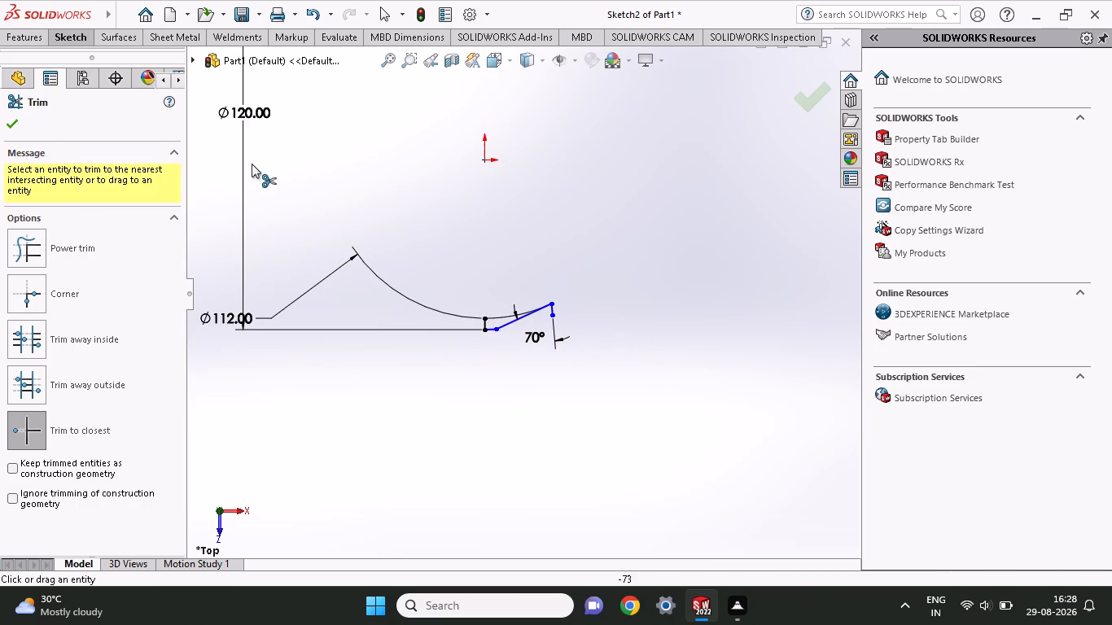
Redraw two circles centred on the origin, with radii 56 mm and 60 mm, through the inner and outer ends of the tooth profile.
{"action": "left_click", "coordinate": [60, 37]}
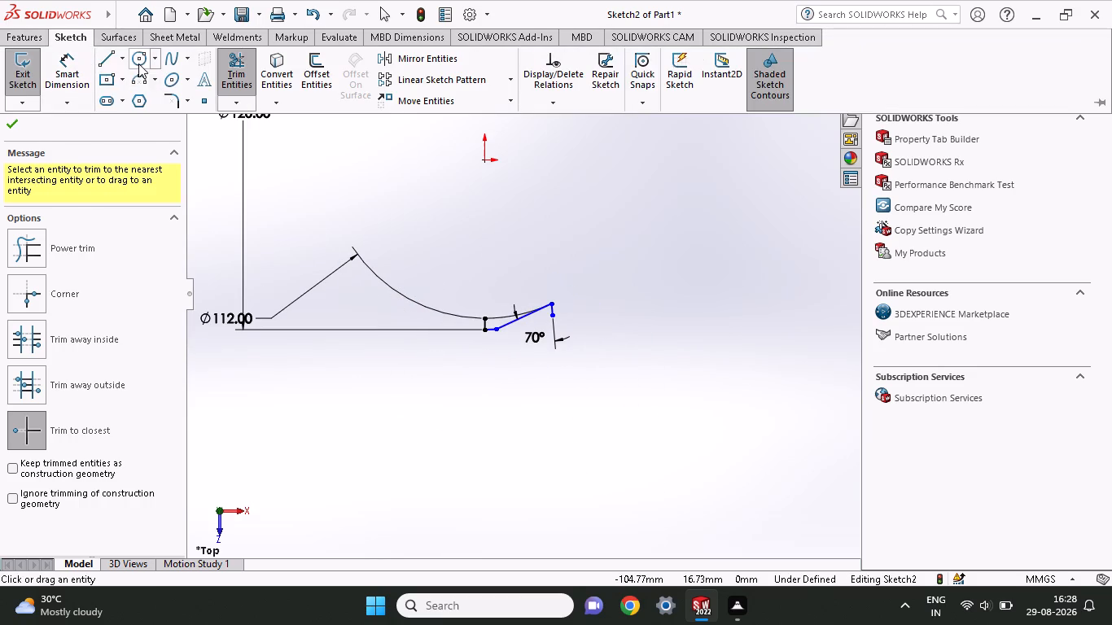
{"action": "left_click", "coordinate": [138, 63]}
{"action": "left_click", "coordinate": [487, 162]}
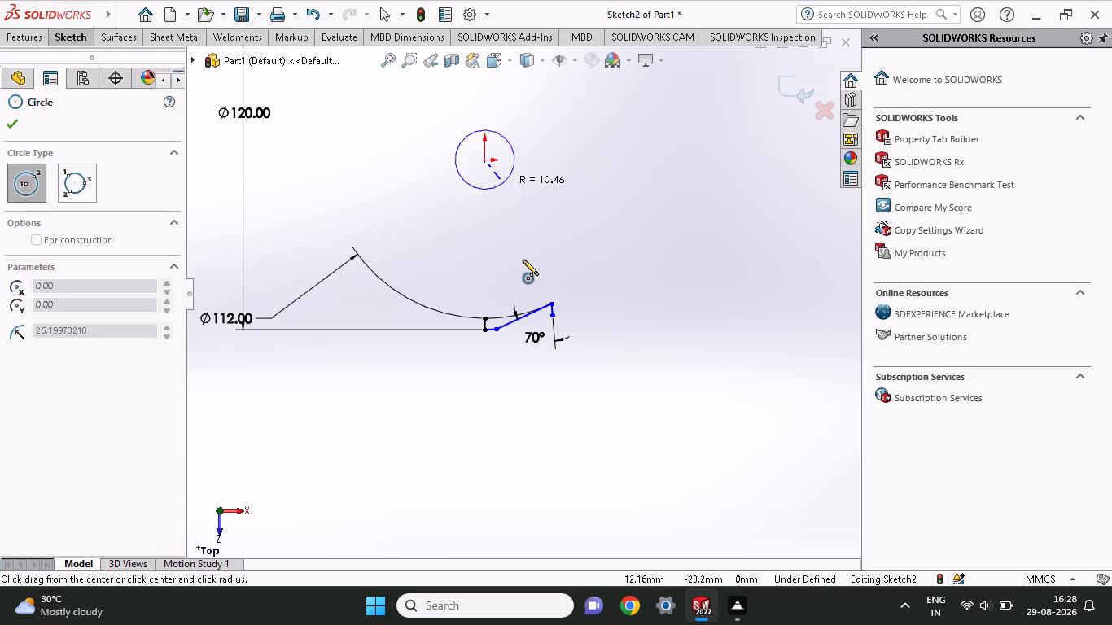
{"action": "left_click", "coordinate": [522, 310]}
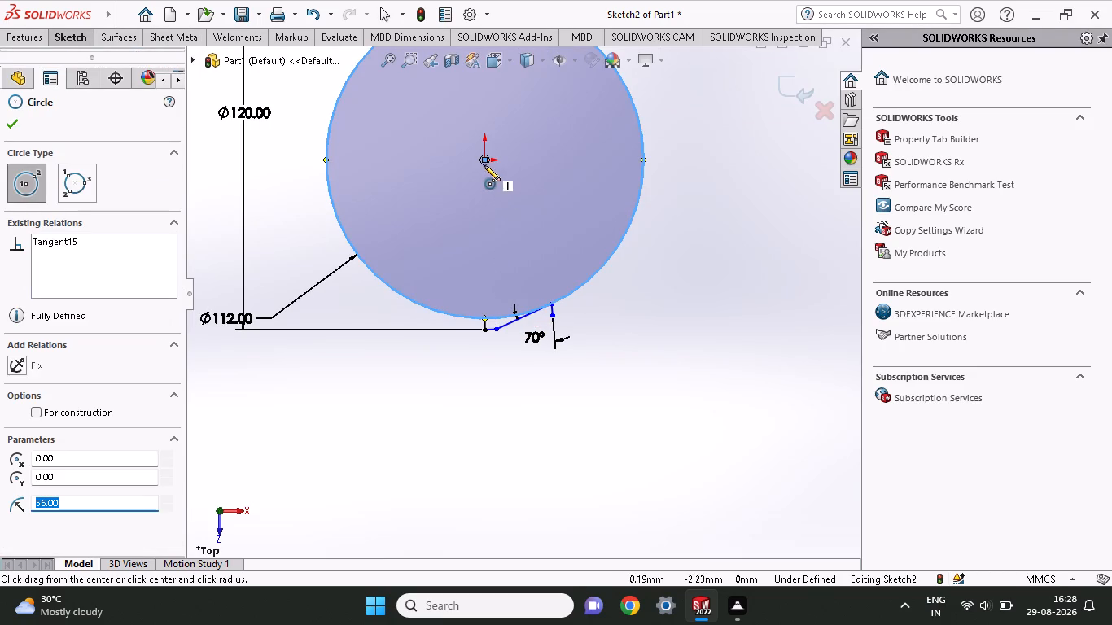
{"action": "left_click", "coordinate": [484, 160]}
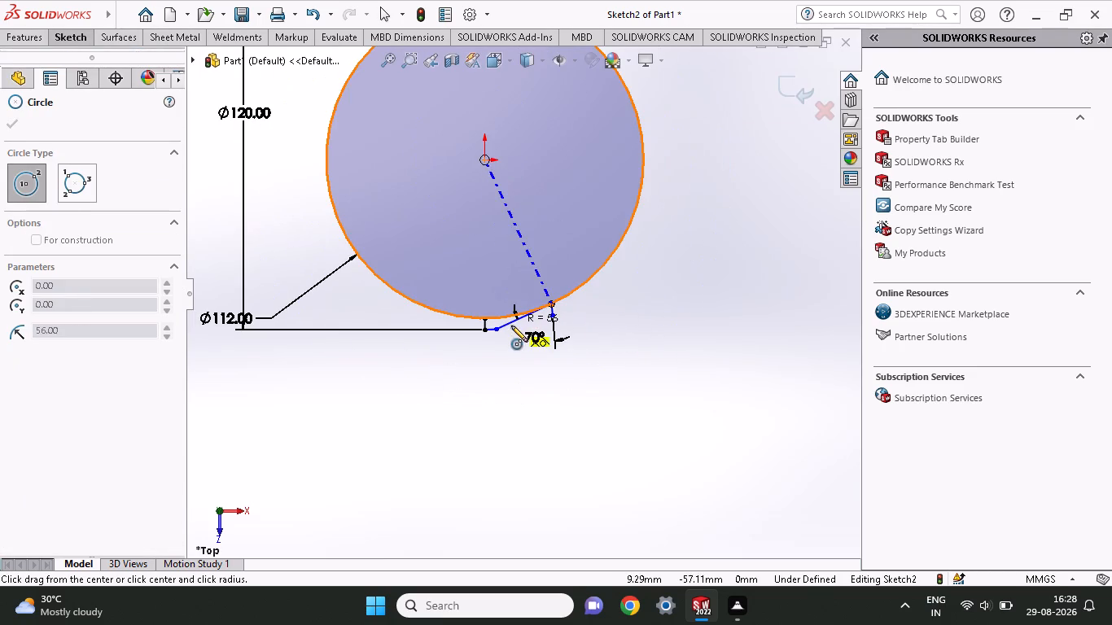
{"action": "left_click", "coordinate": [489, 328]}
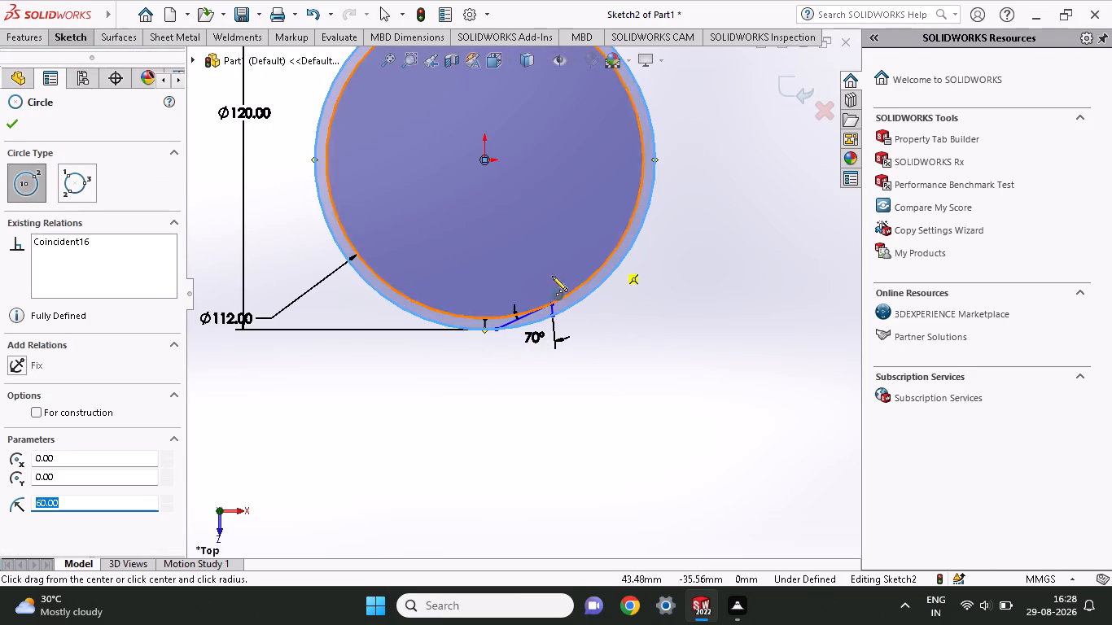
Circularly pattern the 60 mm radius circle, the inner circle and the tooth profile lines about the origin, 20 equally spaced instances over 360°.
{"action": "left_click", "coordinate": [17, 35]}
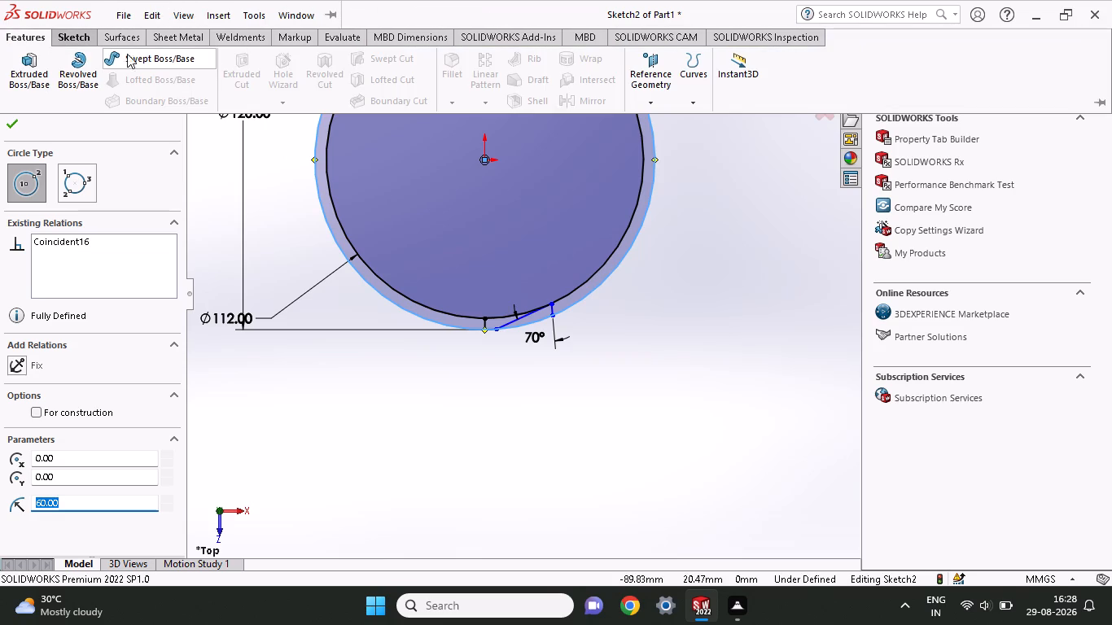
{"action": "left_click", "coordinate": [83, 32]}
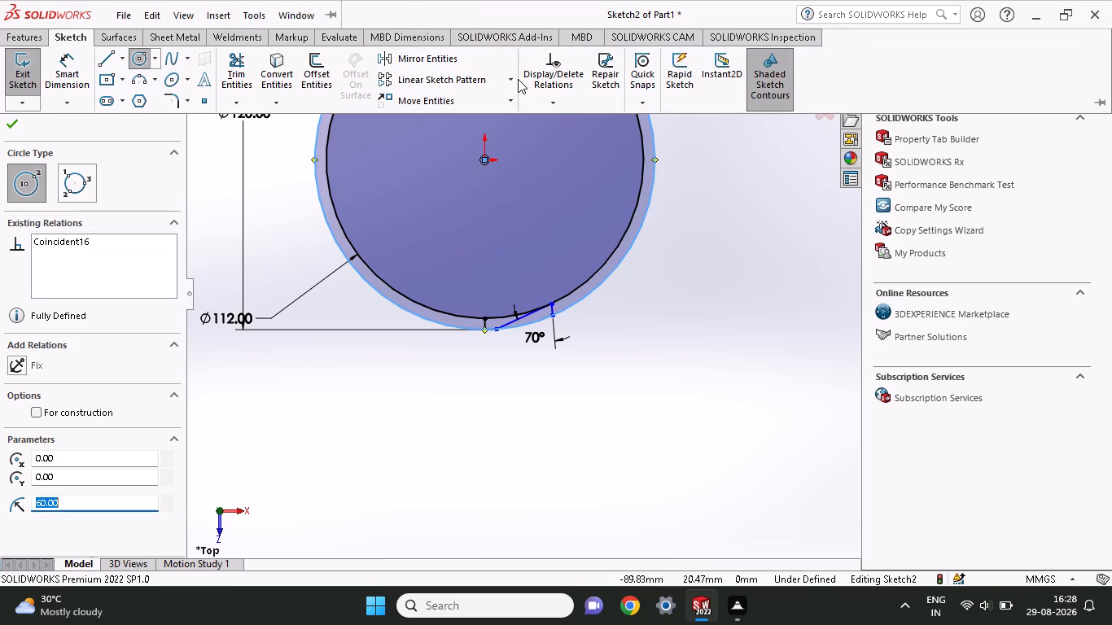
{"action": "left_click", "coordinate": [516, 79]}
{"action": "left_click", "coordinate": [501, 118]}
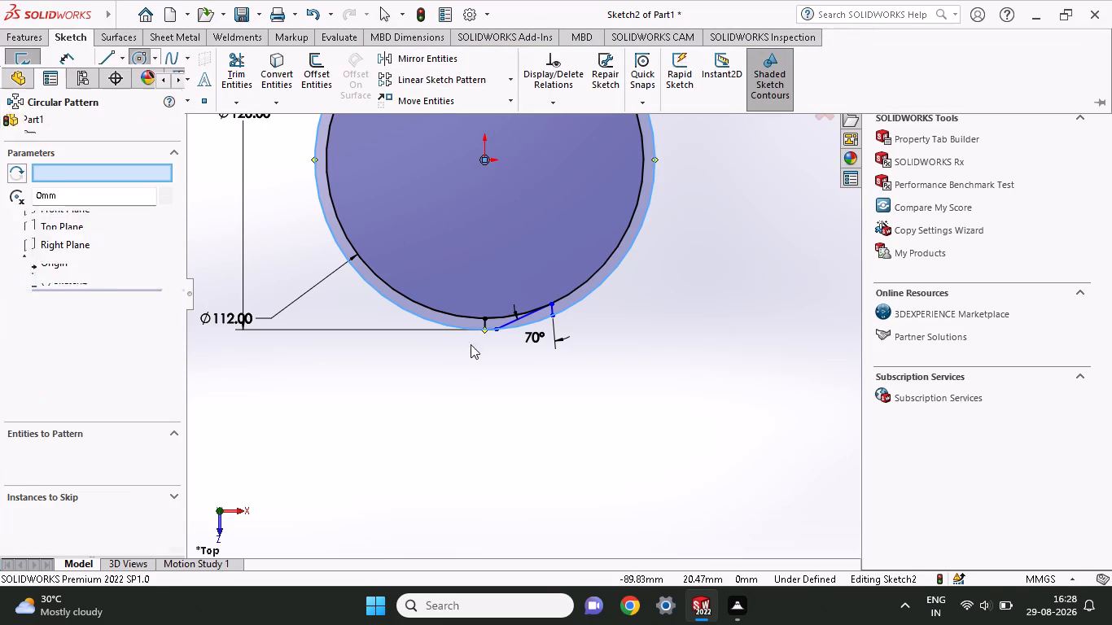
{"action": "left_click", "coordinate": [481, 158]}
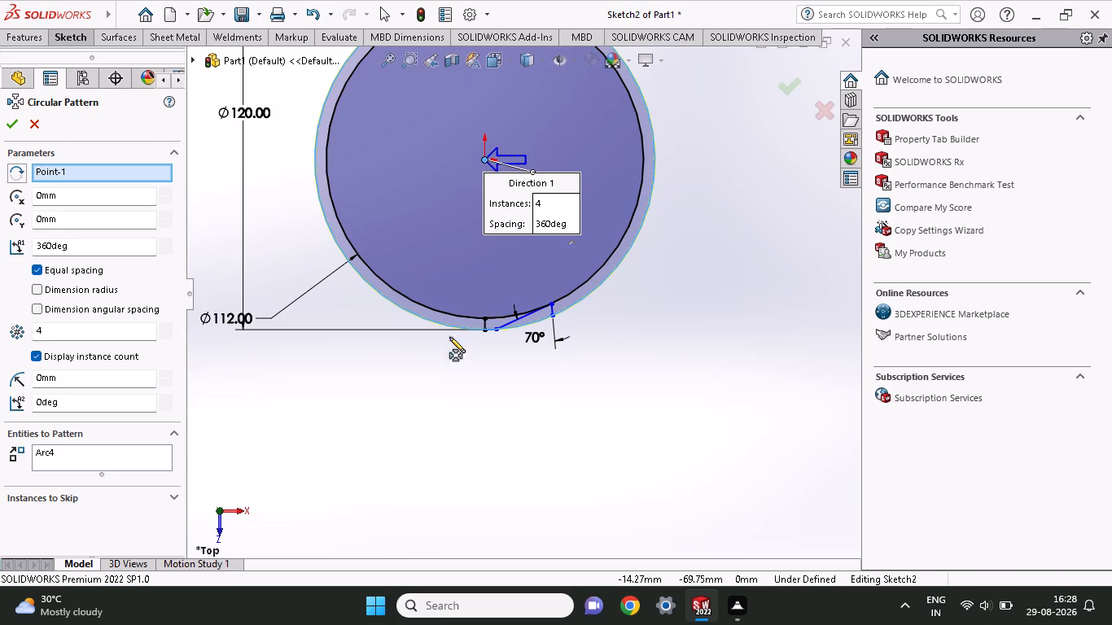
{"action": "left_click", "coordinate": [484, 322]}
{"action": "left_click", "coordinate": [488, 328]}
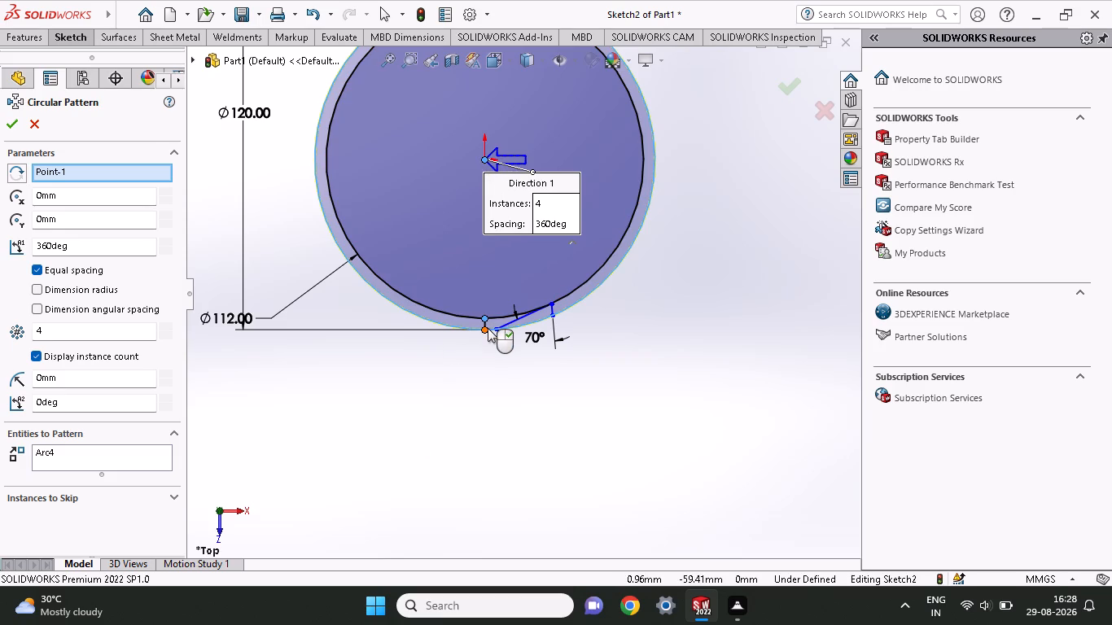
{"action": "scroll", "coordinate": [495, 320], "scroll_direction": "left", "scroll_amount": 1}
{"action": "scroll", "coordinate": [495, 320], "scroll_direction": "right", "scroll_amount": 1}
{"action": "scroll", "coordinate": [535, 317], "scroll_direction": "down", "scroll_amount": 2, "text": "ctrl"}
{"action": "scroll", "coordinate": [535, 317], "scroll_direction": "up", "scroll_amount": 5, "text": "ctrl"}
{"action": "scroll", "coordinate": [528, 307], "scroll_direction": "down", "scroll_amount": 7, "text": "ctrl"}
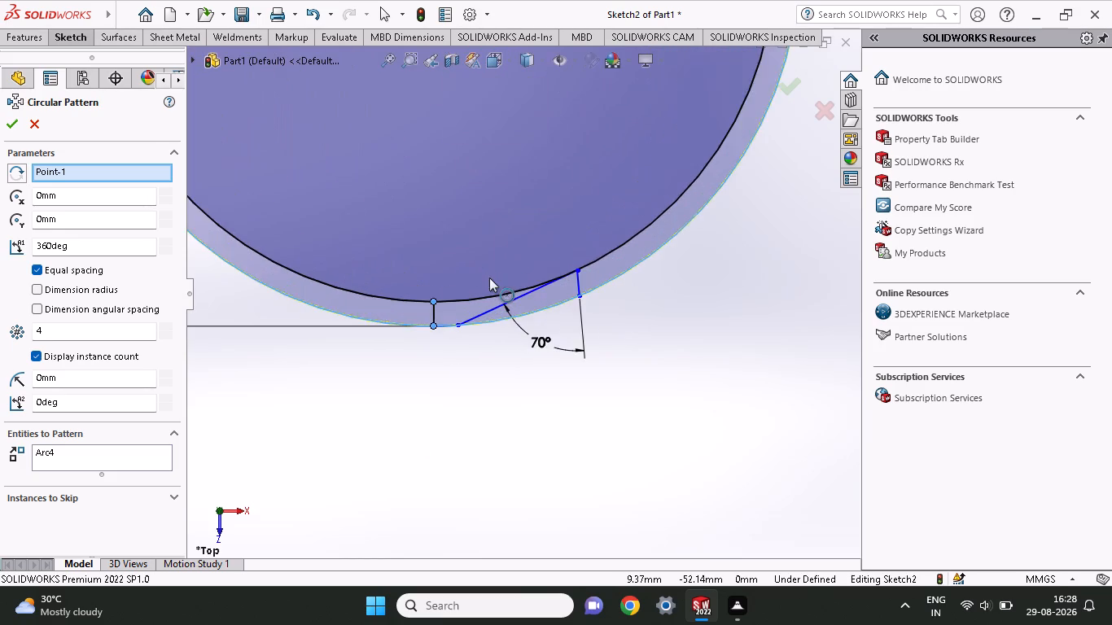
{"action": "scroll", "coordinate": [489, 278], "scroll_direction": "down", "scroll_amount": 2, "text": "ctrl"}
{"action": "left_click", "coordinate": [475, 308]}
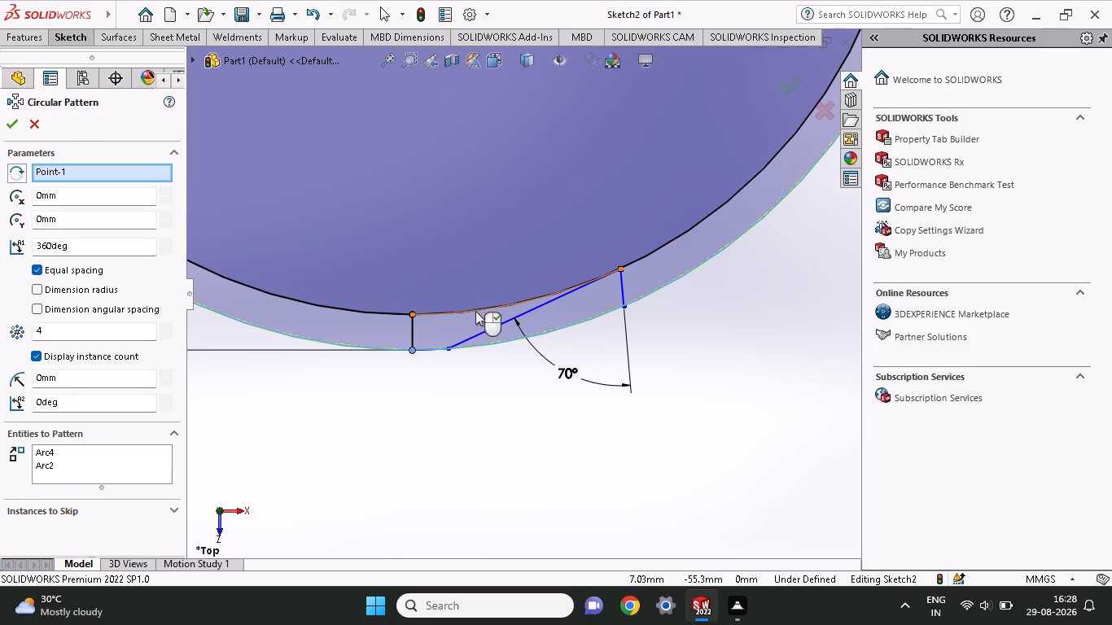
{"action": "left_click", "coordinate": [491, 332]}
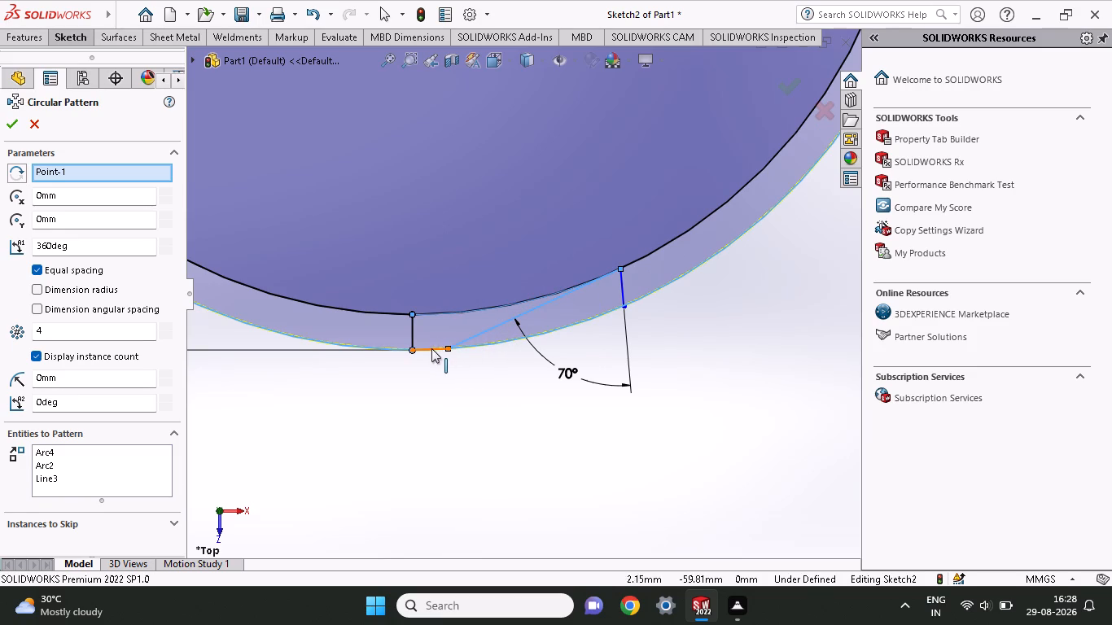
{"action": "left_click", "coordinate": [431, 348]}
{"action": "left_click", "coordinate": [411, 329]}
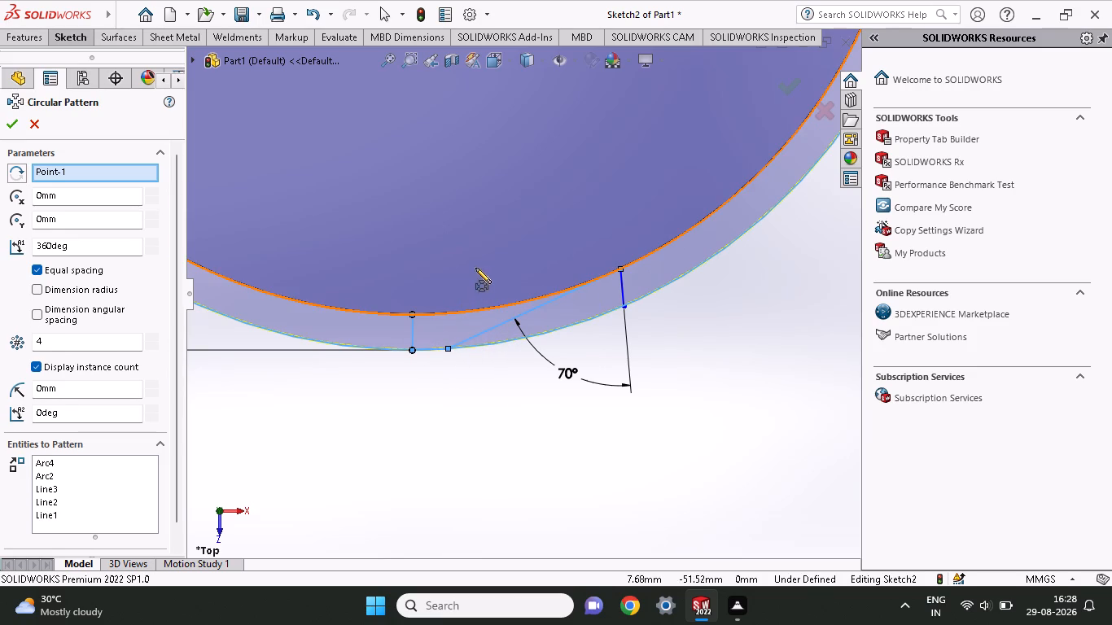
{"action": "scroll", "coordinate": [464, 267], "scroll_direction": "up", "scroll_amount": 1, "text": "ctrl"}
{"action": "scroll", "coordinate": [464, 267], "scroll_direction": "down", "scroll_amount": 4, "text": "ctrl"}
{"action": "scroll", "coordinate": [464, 267], "scroll_direction": "up", "scroll_amount": 4, "text": "ctrl"}
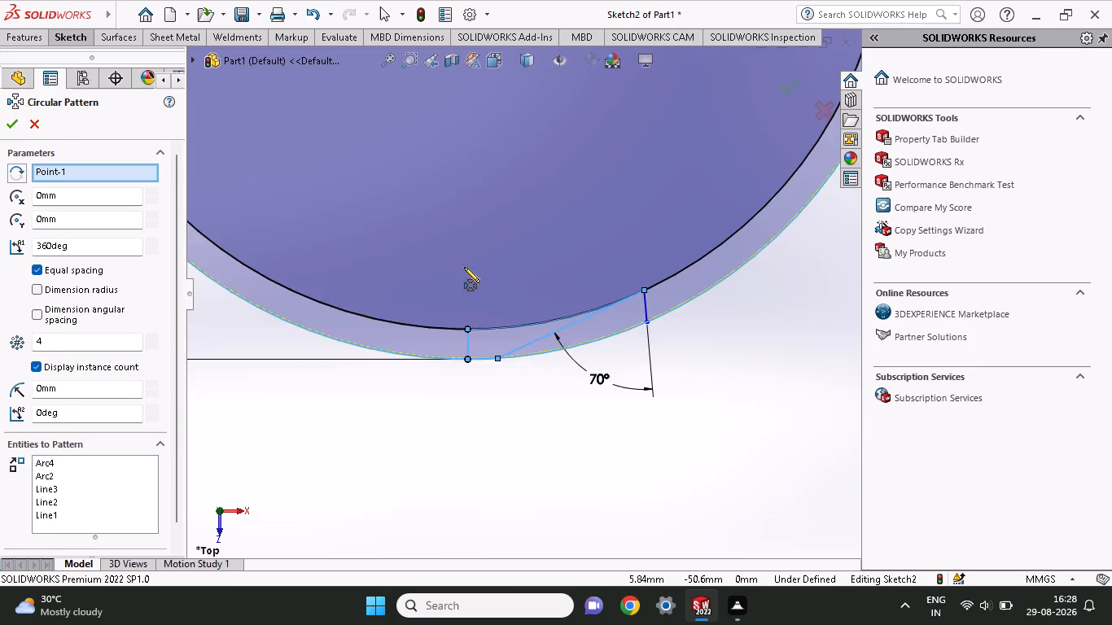
{"action": "scroll", "coordinate": [464, 267], "scroll_direction": "up", "scroll_amount": 4, "text": "ctrl"}
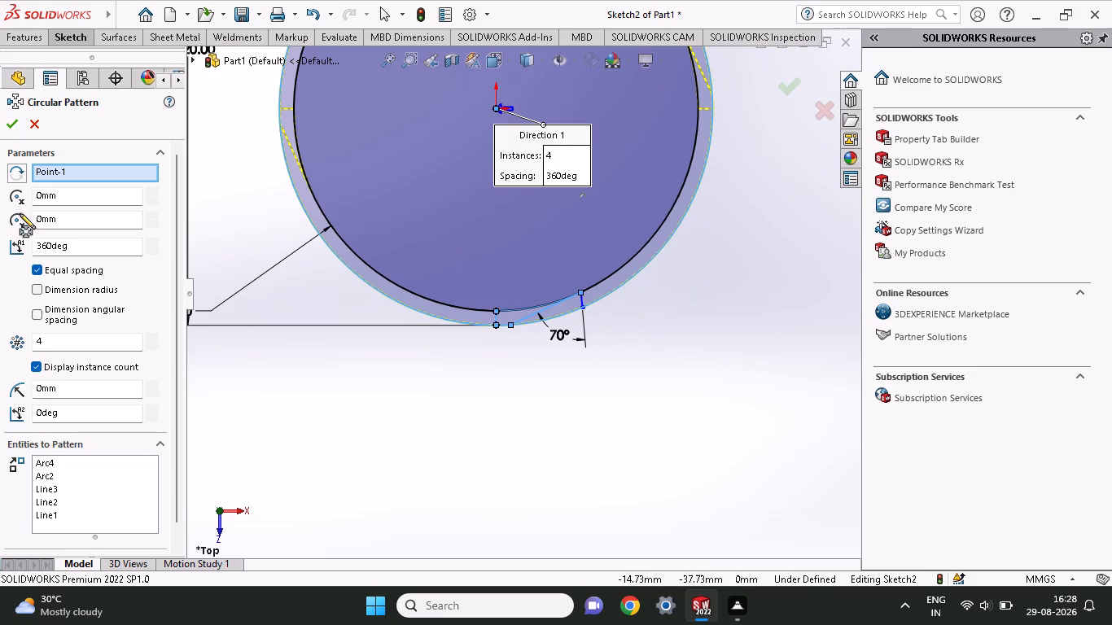
{"action": "left_click_drag", "start_coordinate": [75, 347], "coordinate": [0, 365]}
{"action": "type", "text": "20"}
{"action": "key", "text": "Return"}
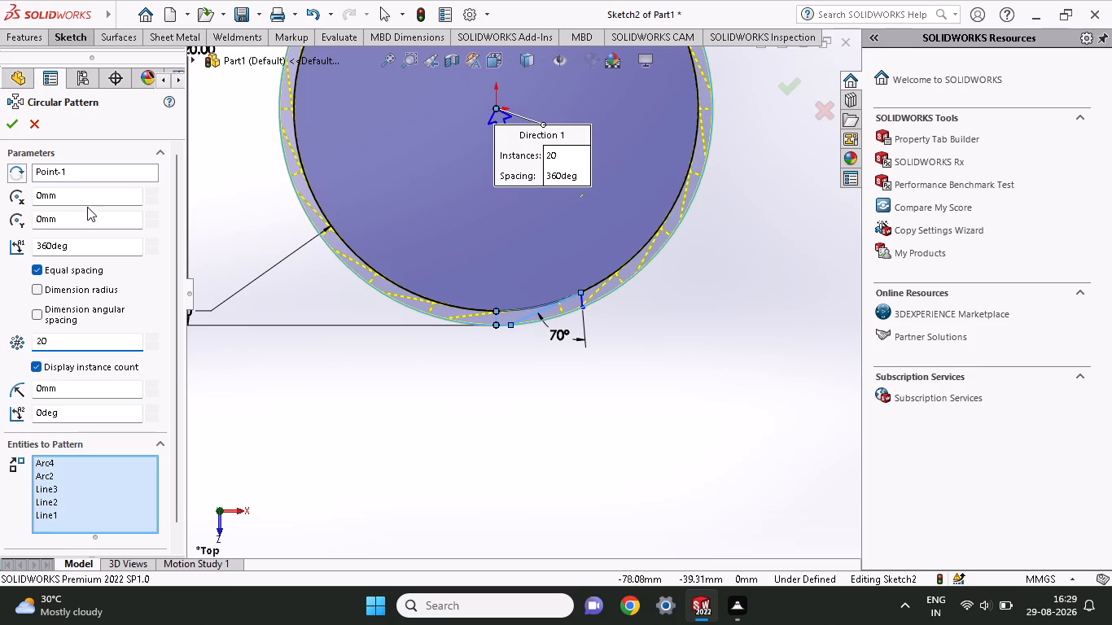
{"action": "left_click", "coordinate": [10, 118]}
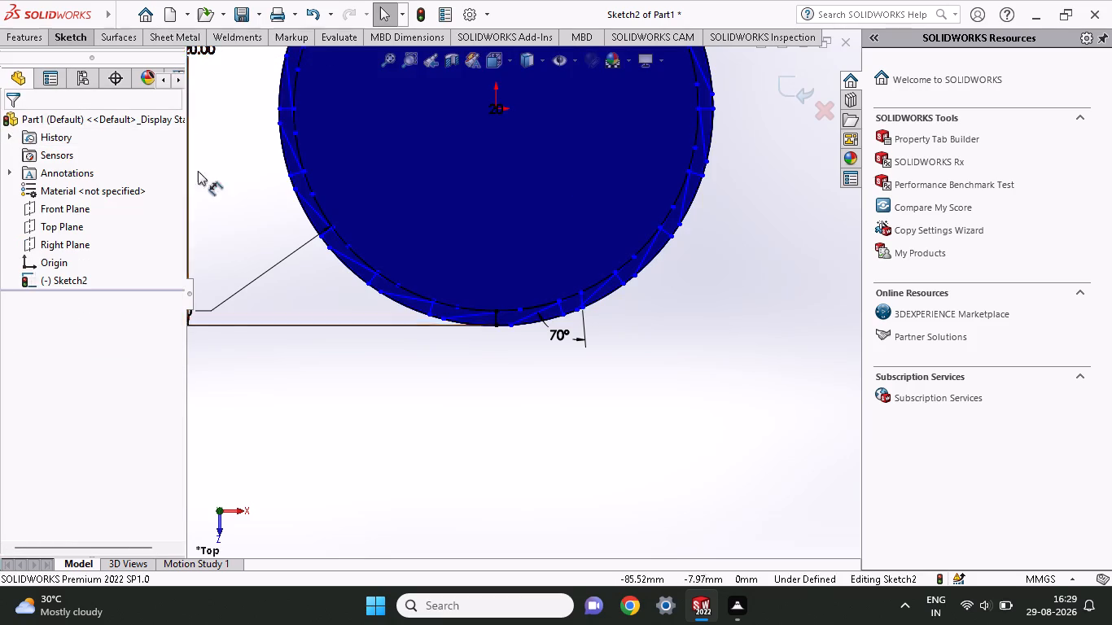
Delete the outer circle of radius 60 mm and the inner circle of radius 56 mm from the patterned sketch.
{"action": "middle_click_drag", "start_coordinate": [289, 247], "coordinate": [287, 269]}
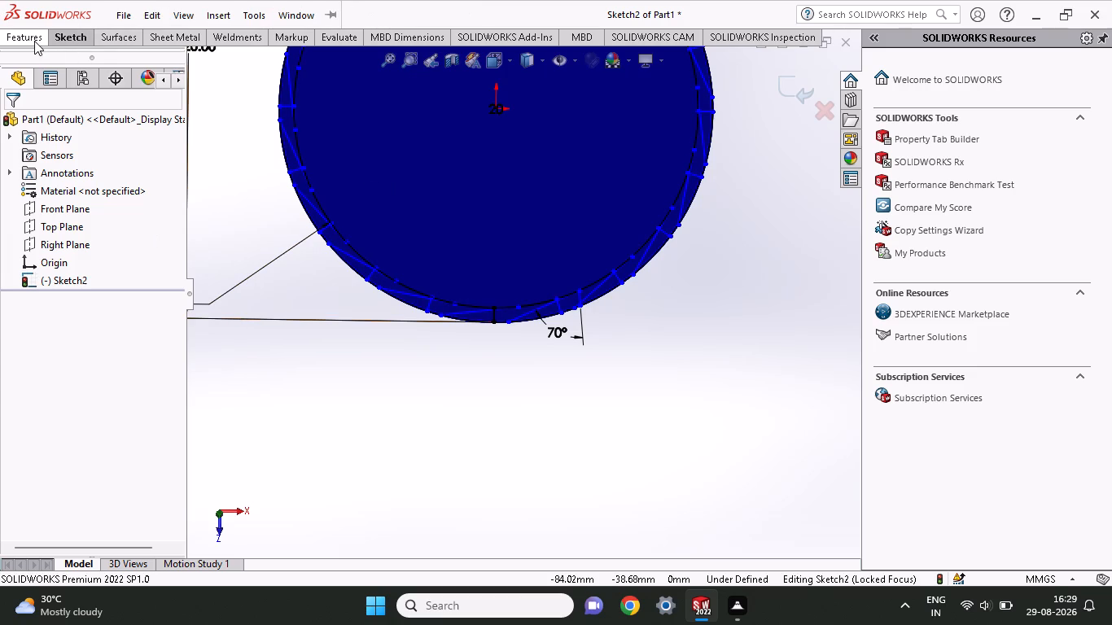
{"action": "key", "text": "Escape"}
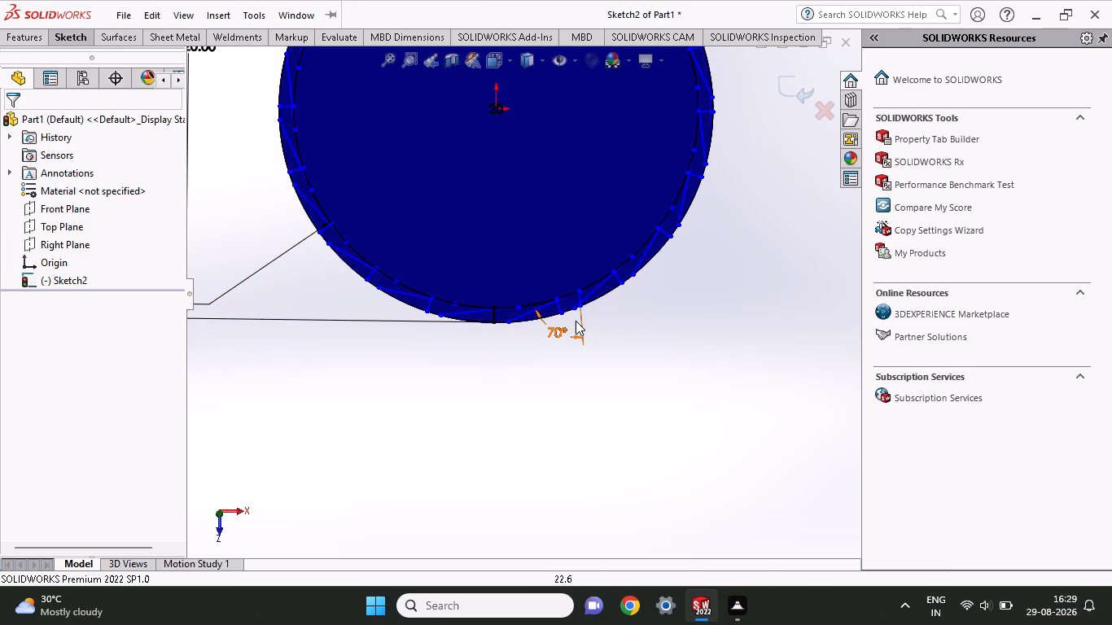
{"action": "left_click", "coordinate": [602, 293]}
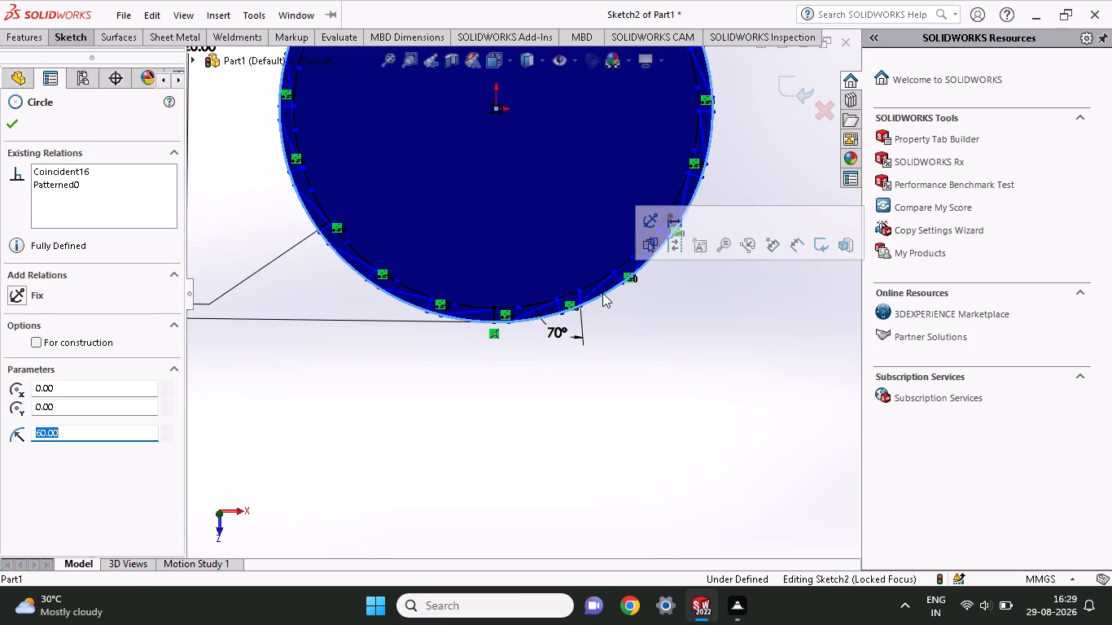
{"action": "right_click", "coordinate": [602, 293]}
{"action": "left_click", "coordinate": [661, 538]}
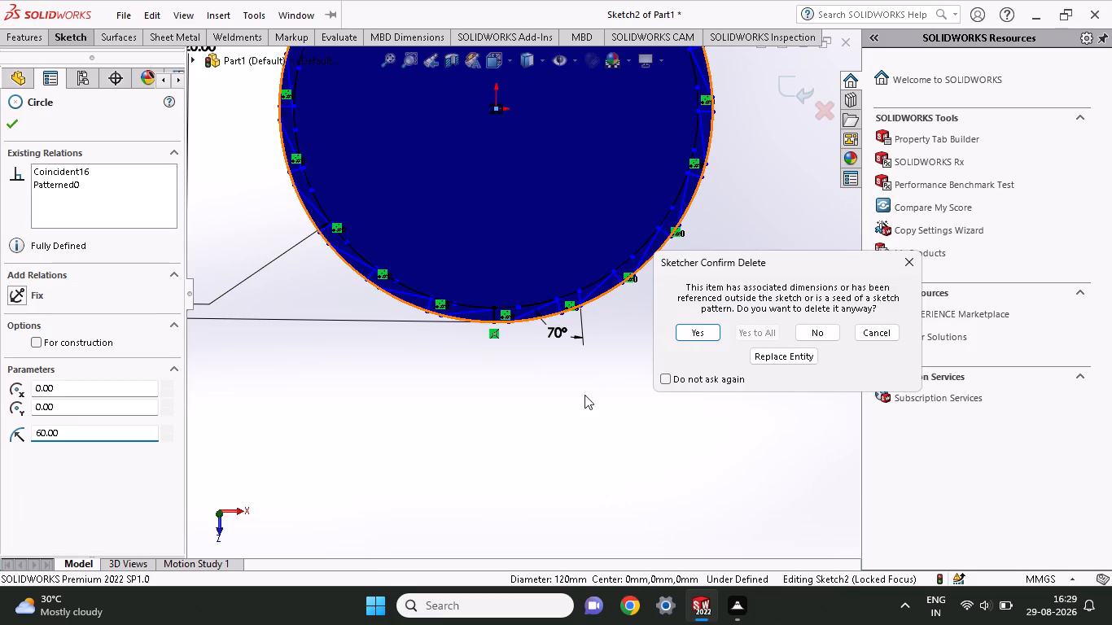
{"action": "left_click", "coordinate": [680, 334]}
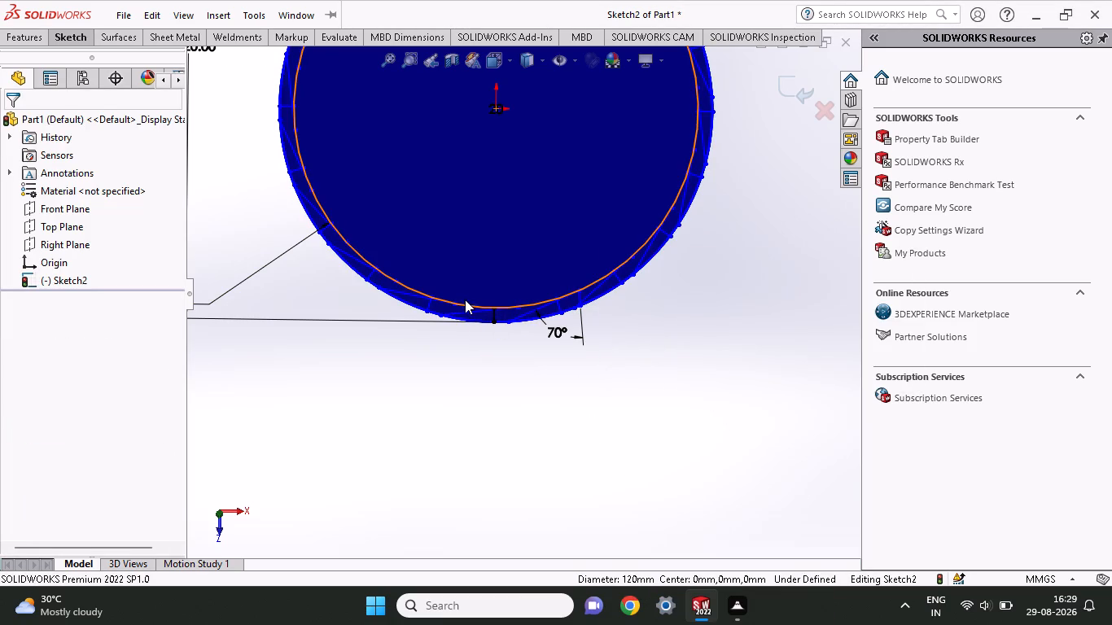
{"action": "left_click", "coordinate": [464, 300]}
{"action": "right_click", "coordinate": [464, 300]}
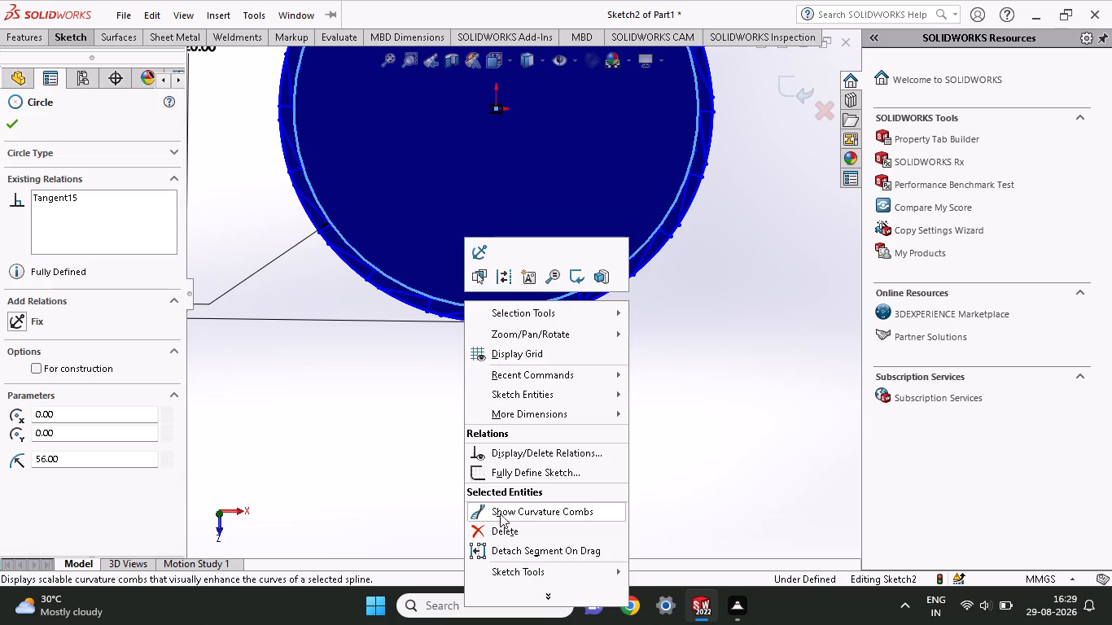
{"action": "left_click", "coordinate": [501, 522]}
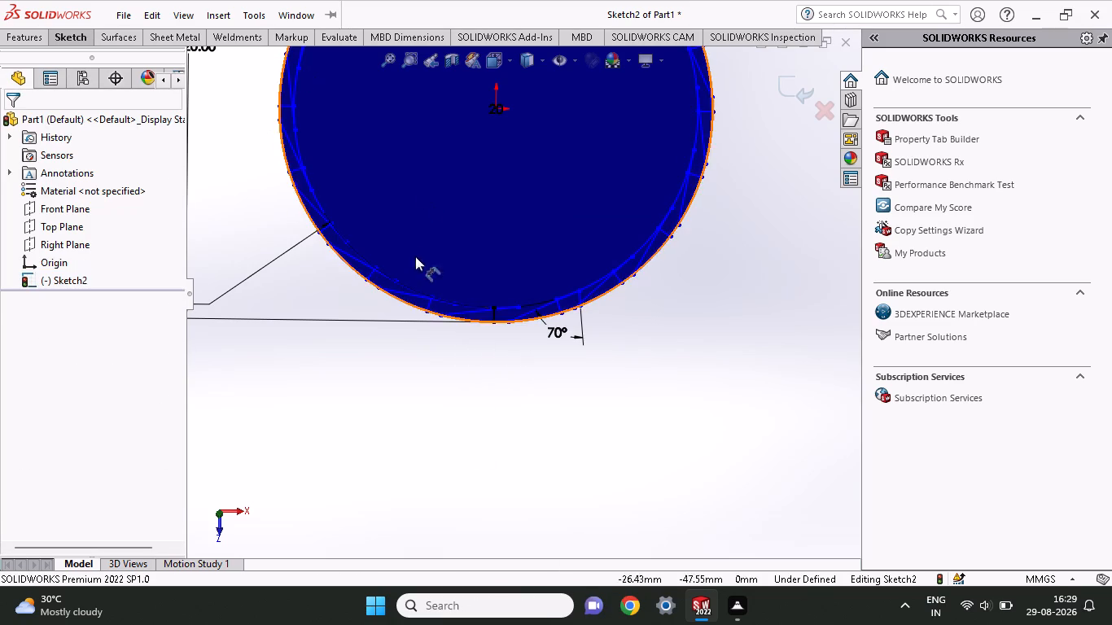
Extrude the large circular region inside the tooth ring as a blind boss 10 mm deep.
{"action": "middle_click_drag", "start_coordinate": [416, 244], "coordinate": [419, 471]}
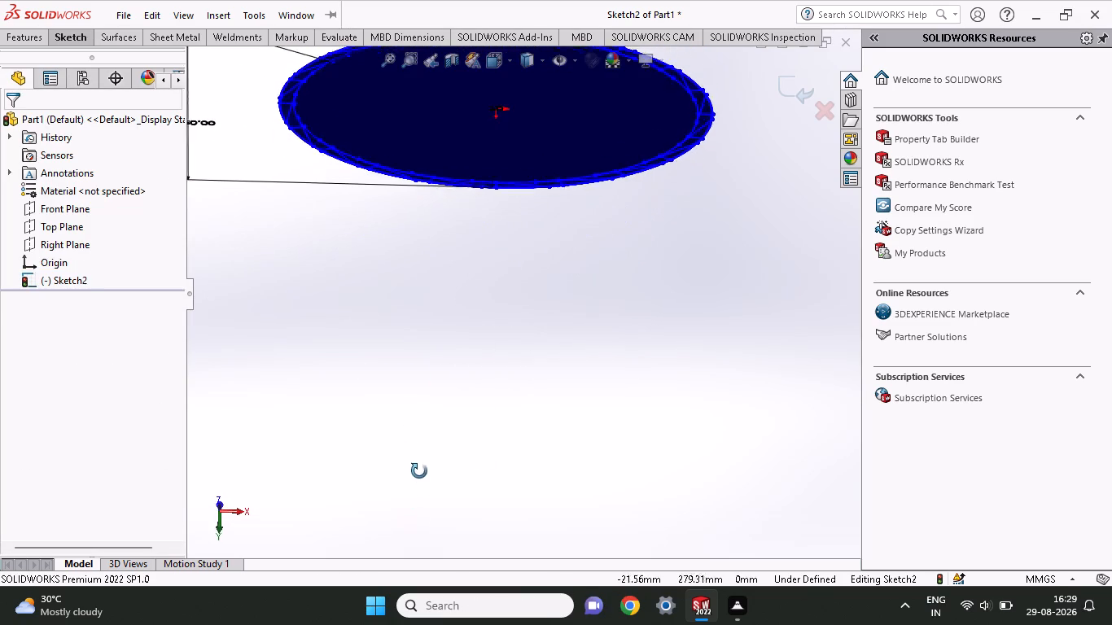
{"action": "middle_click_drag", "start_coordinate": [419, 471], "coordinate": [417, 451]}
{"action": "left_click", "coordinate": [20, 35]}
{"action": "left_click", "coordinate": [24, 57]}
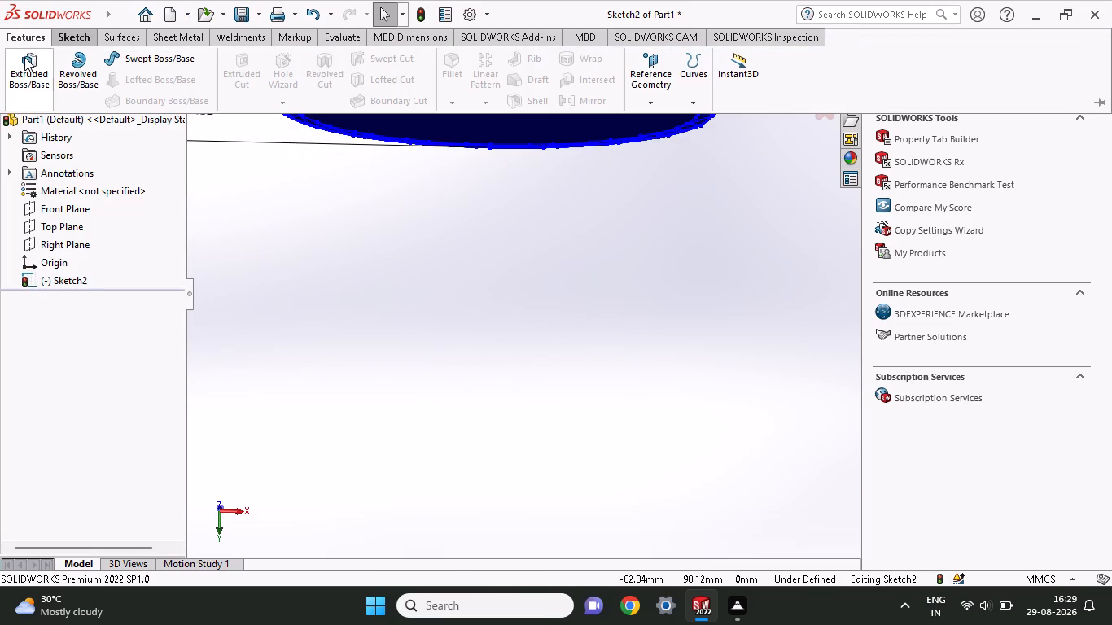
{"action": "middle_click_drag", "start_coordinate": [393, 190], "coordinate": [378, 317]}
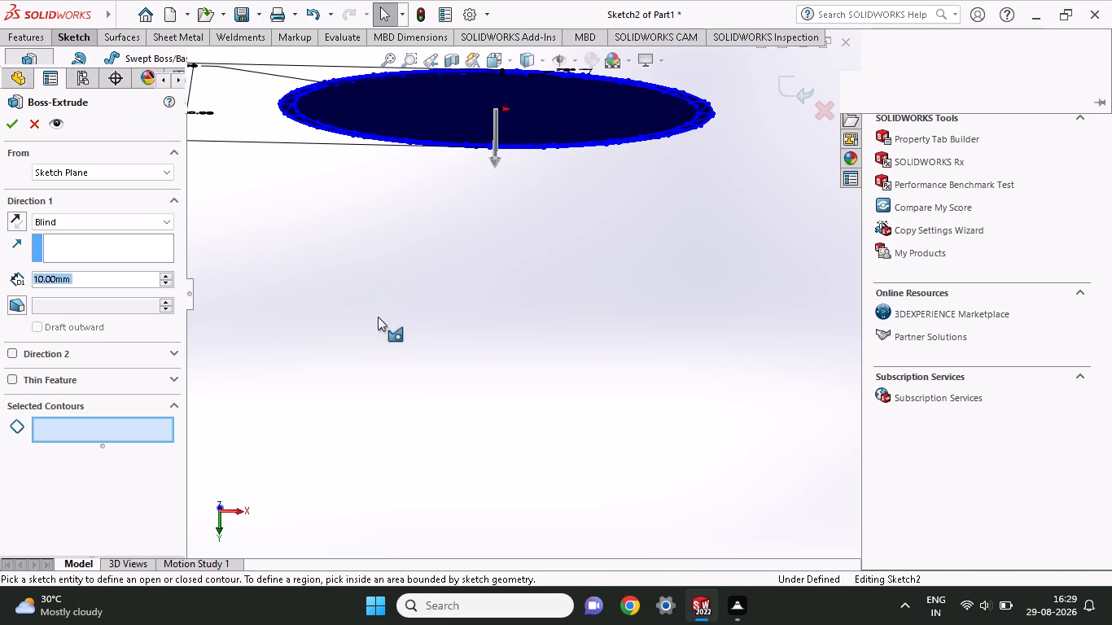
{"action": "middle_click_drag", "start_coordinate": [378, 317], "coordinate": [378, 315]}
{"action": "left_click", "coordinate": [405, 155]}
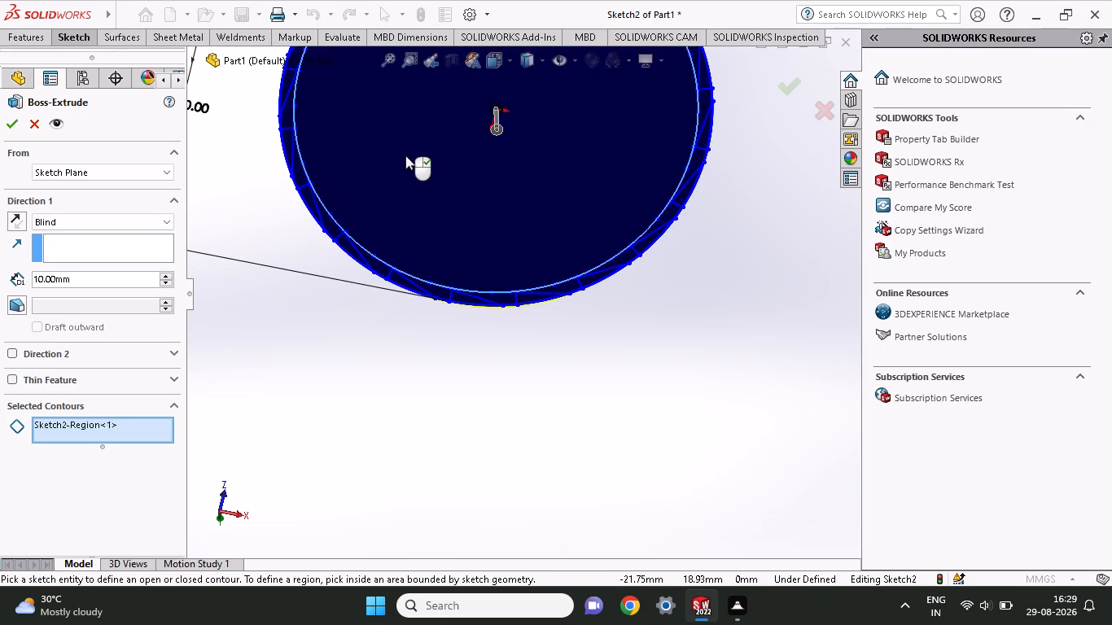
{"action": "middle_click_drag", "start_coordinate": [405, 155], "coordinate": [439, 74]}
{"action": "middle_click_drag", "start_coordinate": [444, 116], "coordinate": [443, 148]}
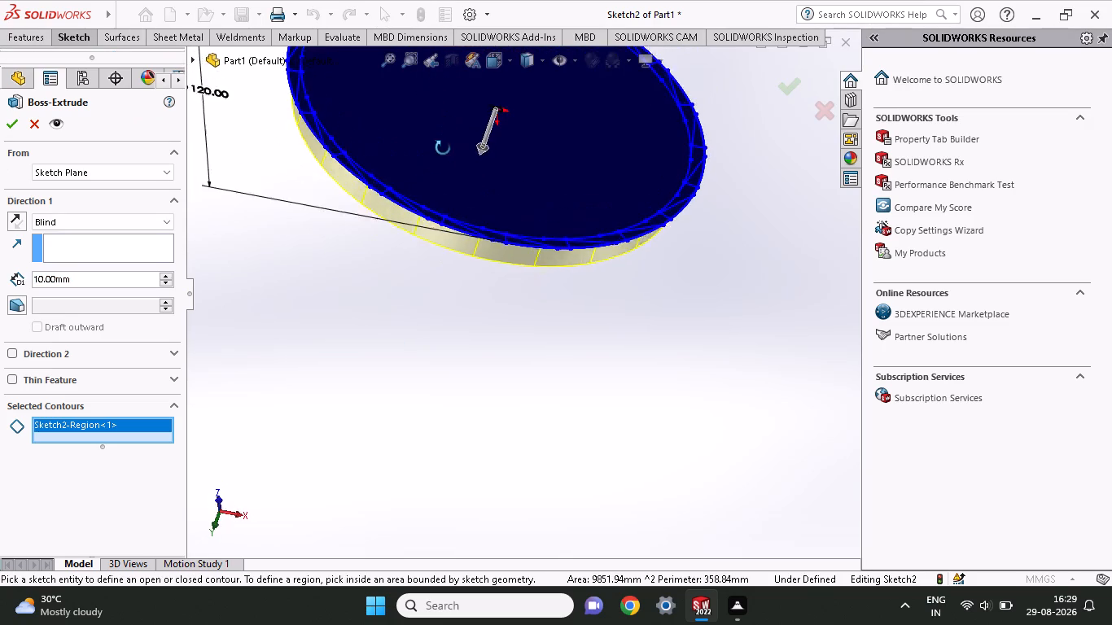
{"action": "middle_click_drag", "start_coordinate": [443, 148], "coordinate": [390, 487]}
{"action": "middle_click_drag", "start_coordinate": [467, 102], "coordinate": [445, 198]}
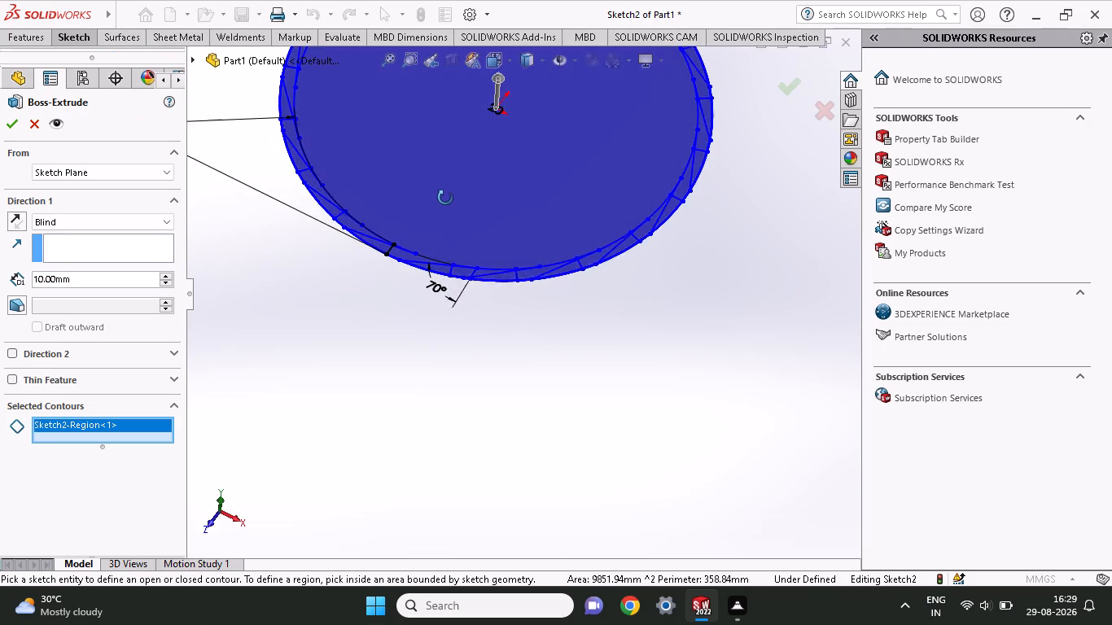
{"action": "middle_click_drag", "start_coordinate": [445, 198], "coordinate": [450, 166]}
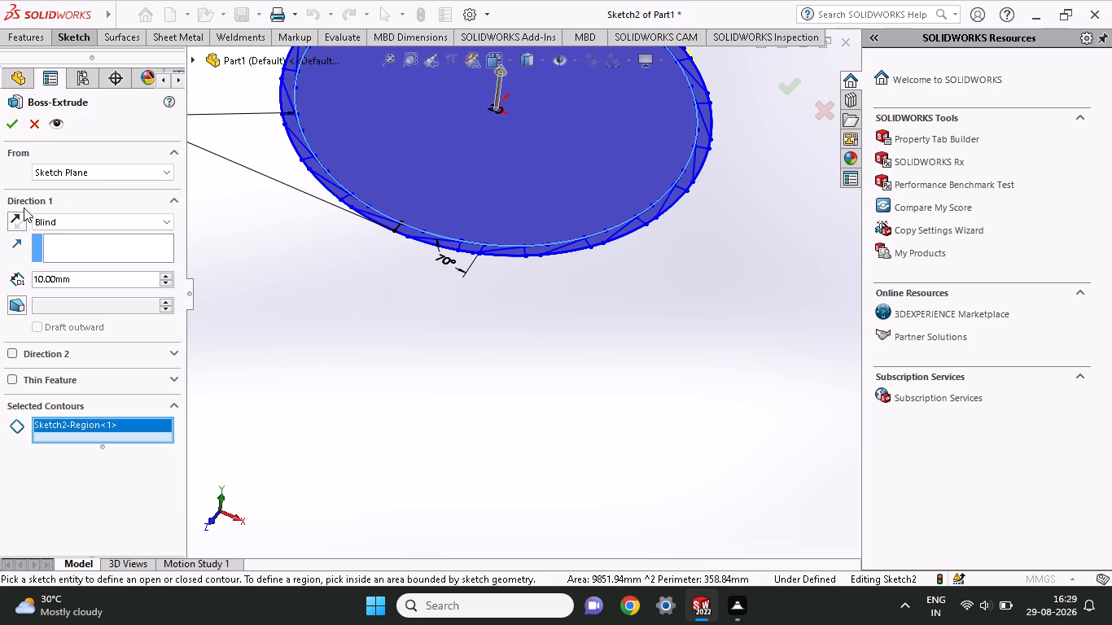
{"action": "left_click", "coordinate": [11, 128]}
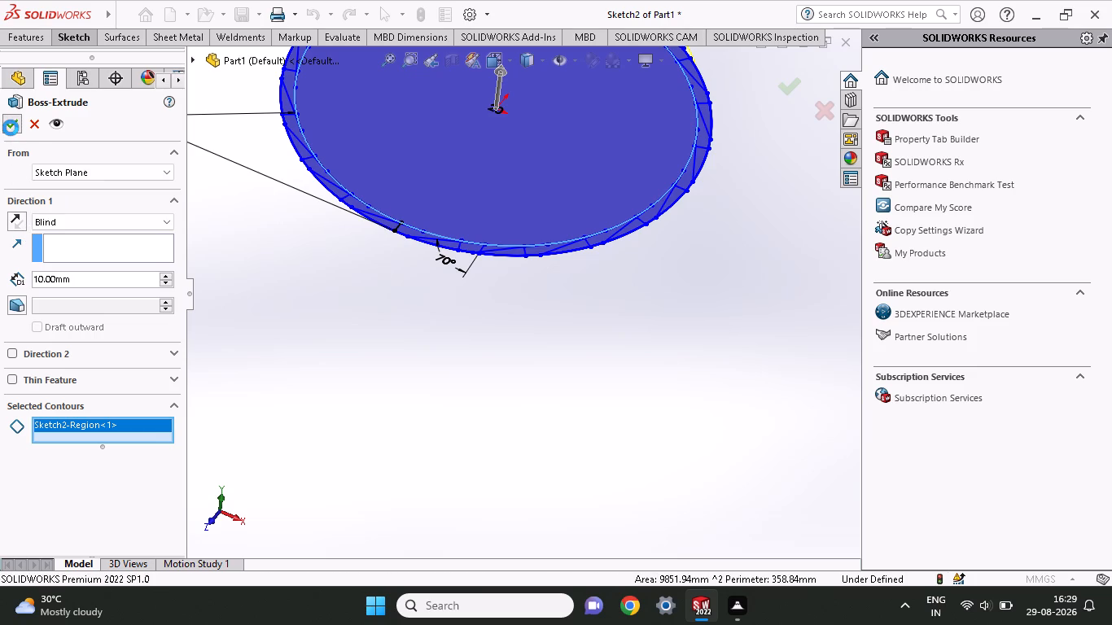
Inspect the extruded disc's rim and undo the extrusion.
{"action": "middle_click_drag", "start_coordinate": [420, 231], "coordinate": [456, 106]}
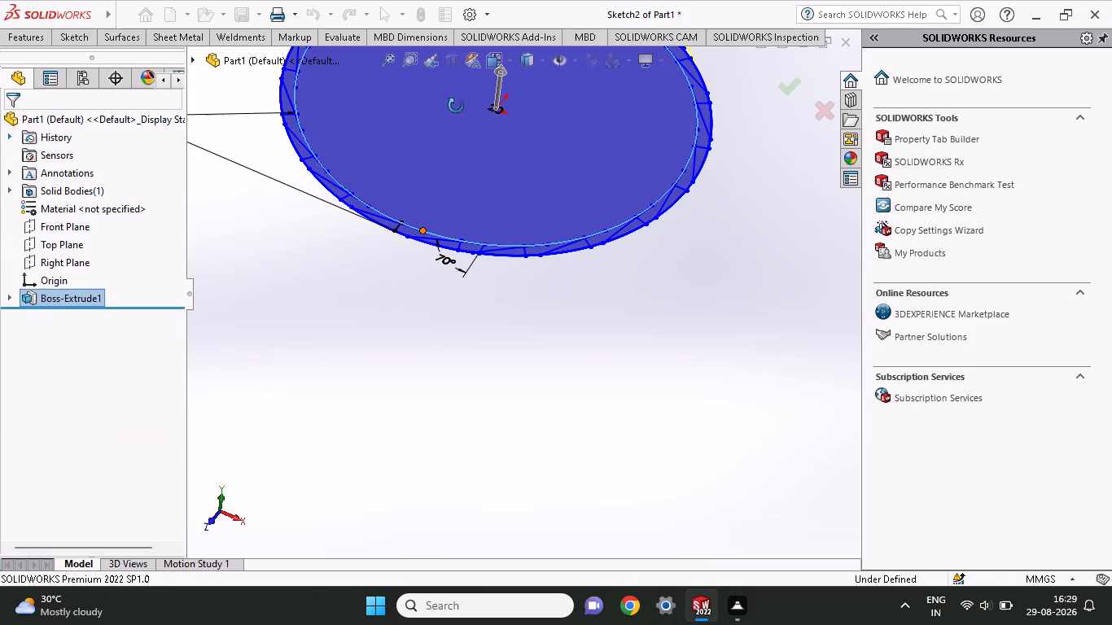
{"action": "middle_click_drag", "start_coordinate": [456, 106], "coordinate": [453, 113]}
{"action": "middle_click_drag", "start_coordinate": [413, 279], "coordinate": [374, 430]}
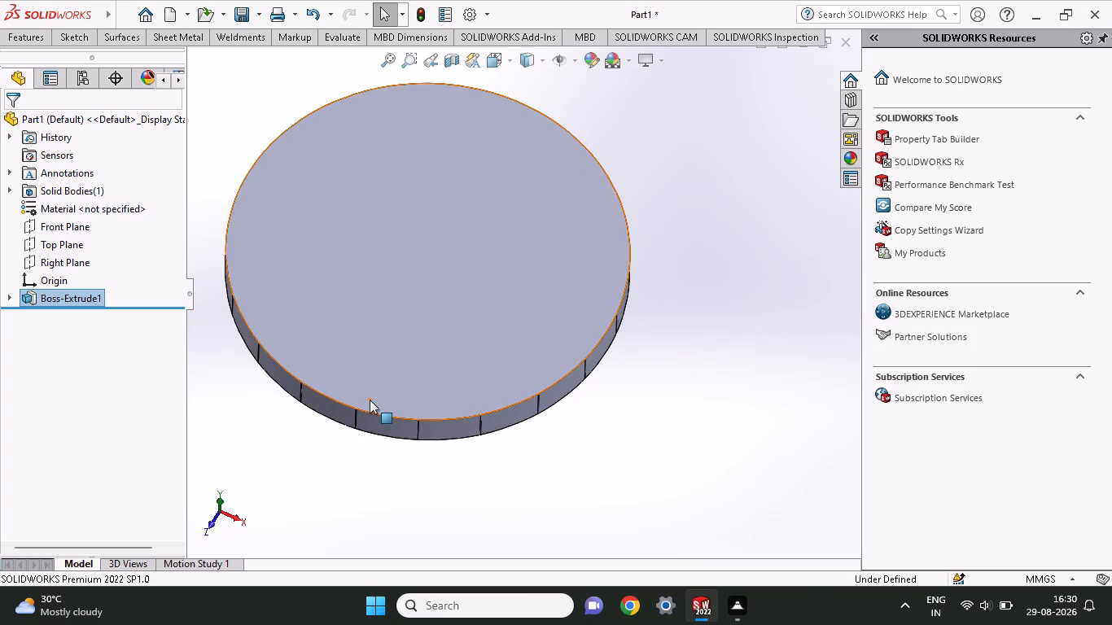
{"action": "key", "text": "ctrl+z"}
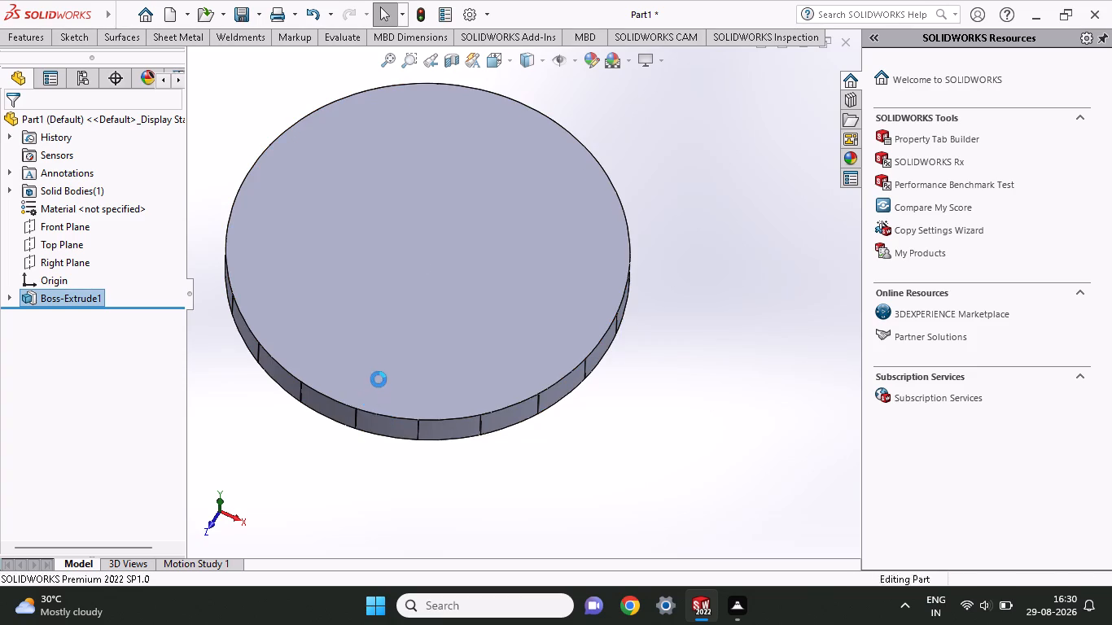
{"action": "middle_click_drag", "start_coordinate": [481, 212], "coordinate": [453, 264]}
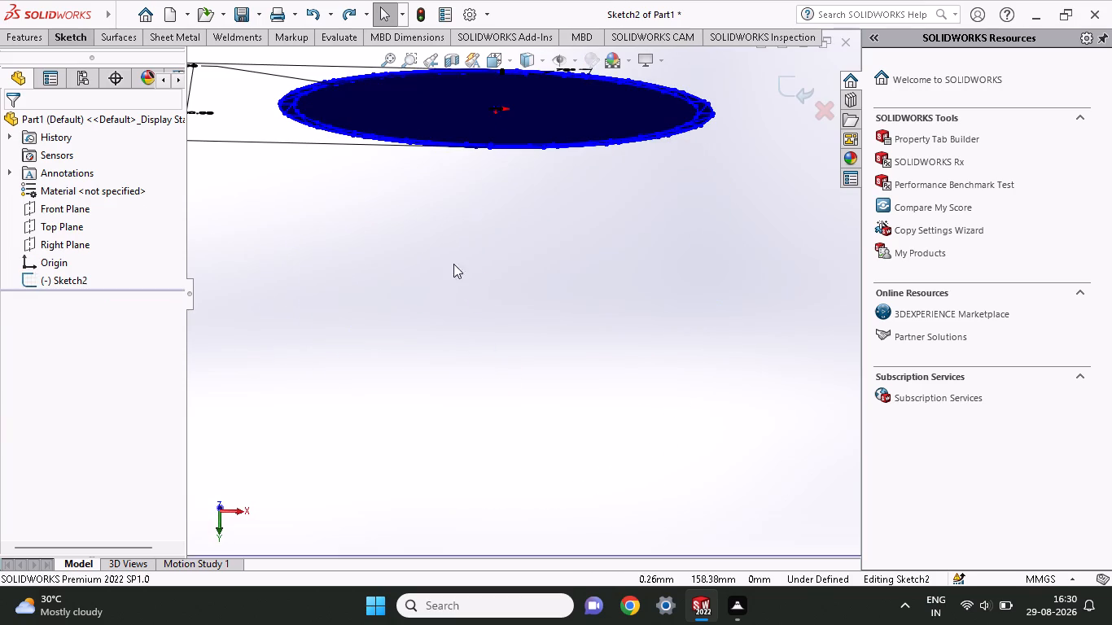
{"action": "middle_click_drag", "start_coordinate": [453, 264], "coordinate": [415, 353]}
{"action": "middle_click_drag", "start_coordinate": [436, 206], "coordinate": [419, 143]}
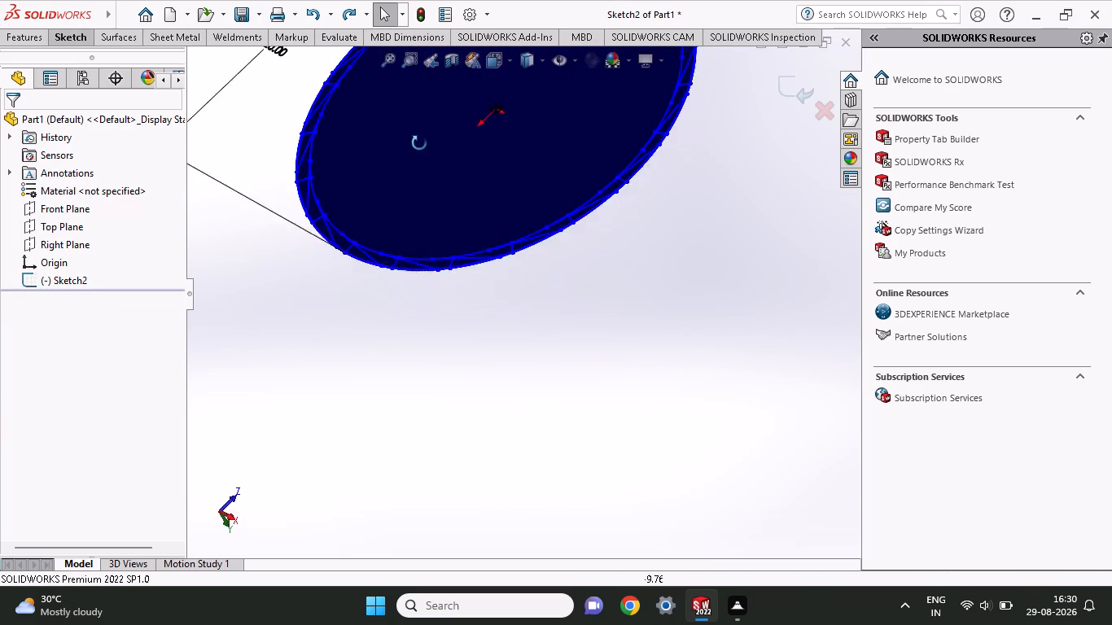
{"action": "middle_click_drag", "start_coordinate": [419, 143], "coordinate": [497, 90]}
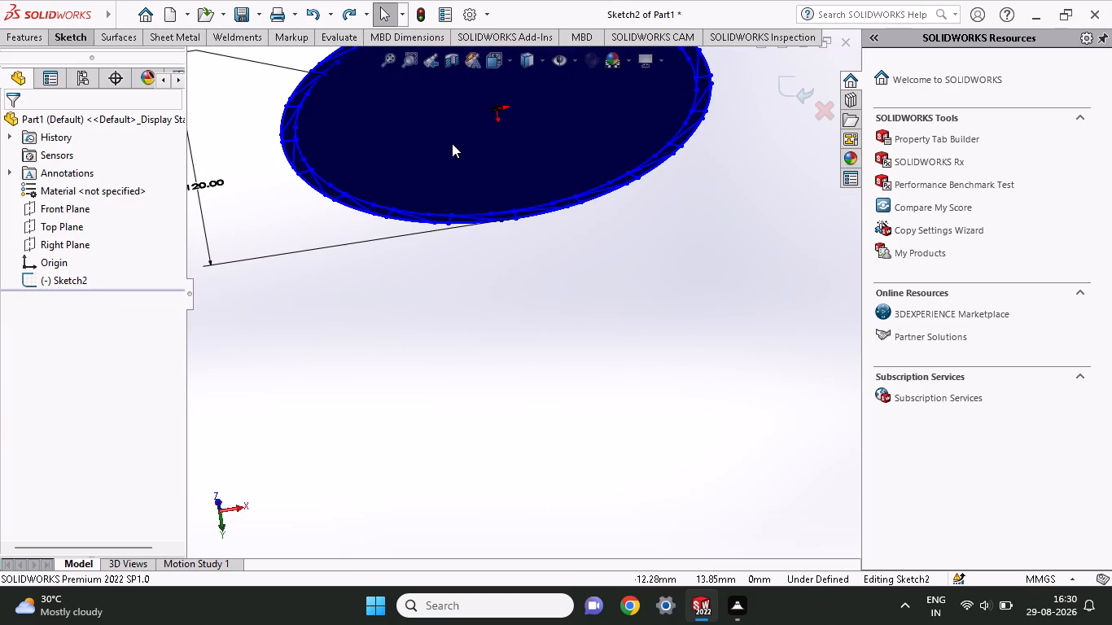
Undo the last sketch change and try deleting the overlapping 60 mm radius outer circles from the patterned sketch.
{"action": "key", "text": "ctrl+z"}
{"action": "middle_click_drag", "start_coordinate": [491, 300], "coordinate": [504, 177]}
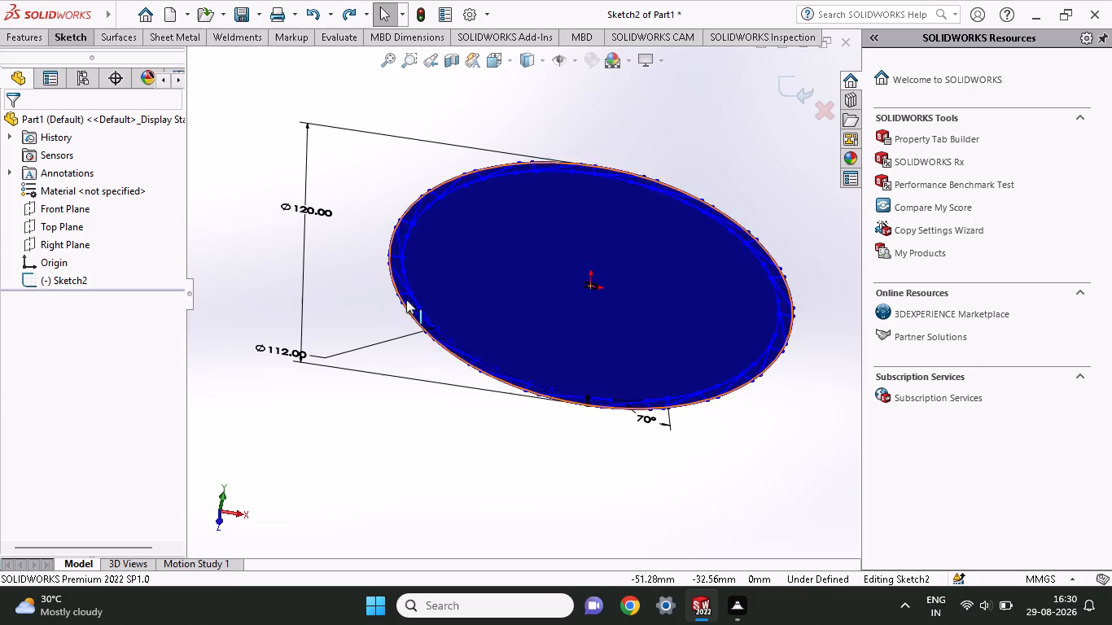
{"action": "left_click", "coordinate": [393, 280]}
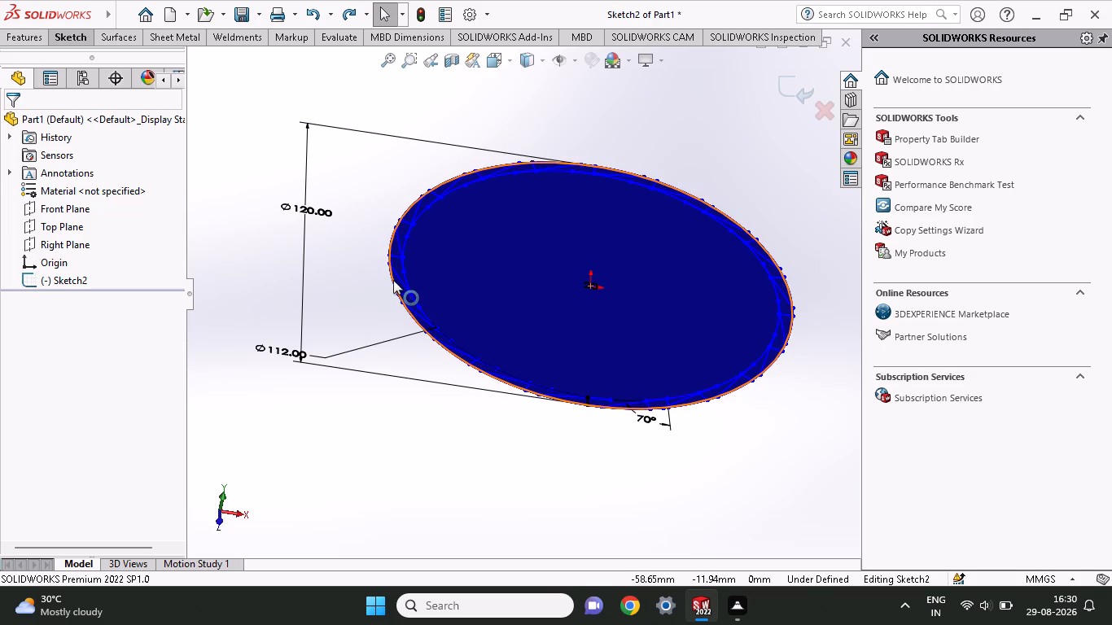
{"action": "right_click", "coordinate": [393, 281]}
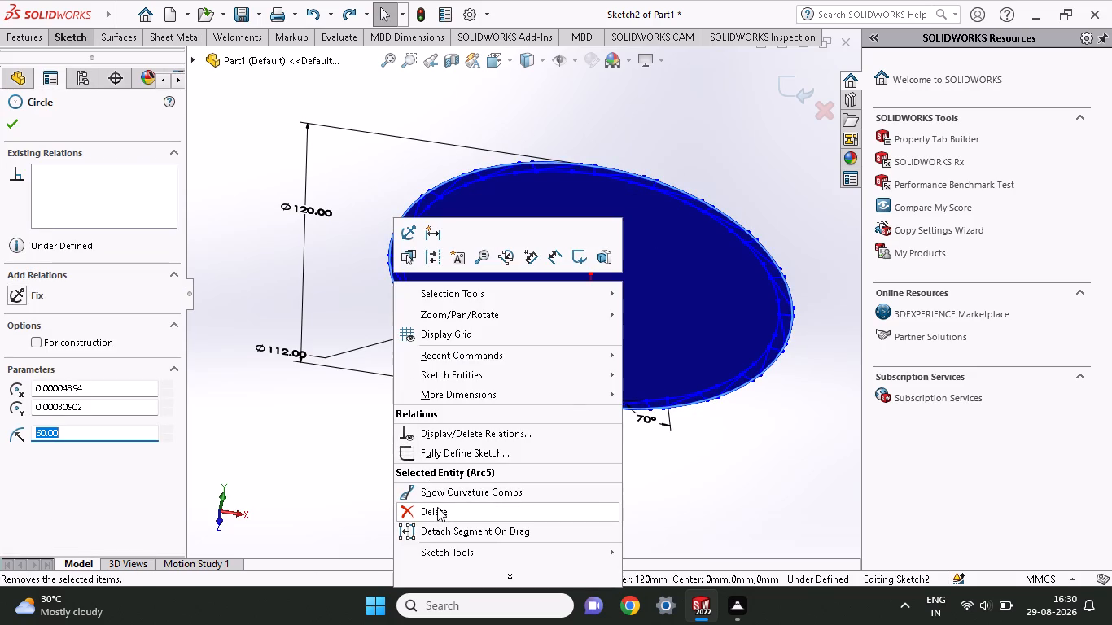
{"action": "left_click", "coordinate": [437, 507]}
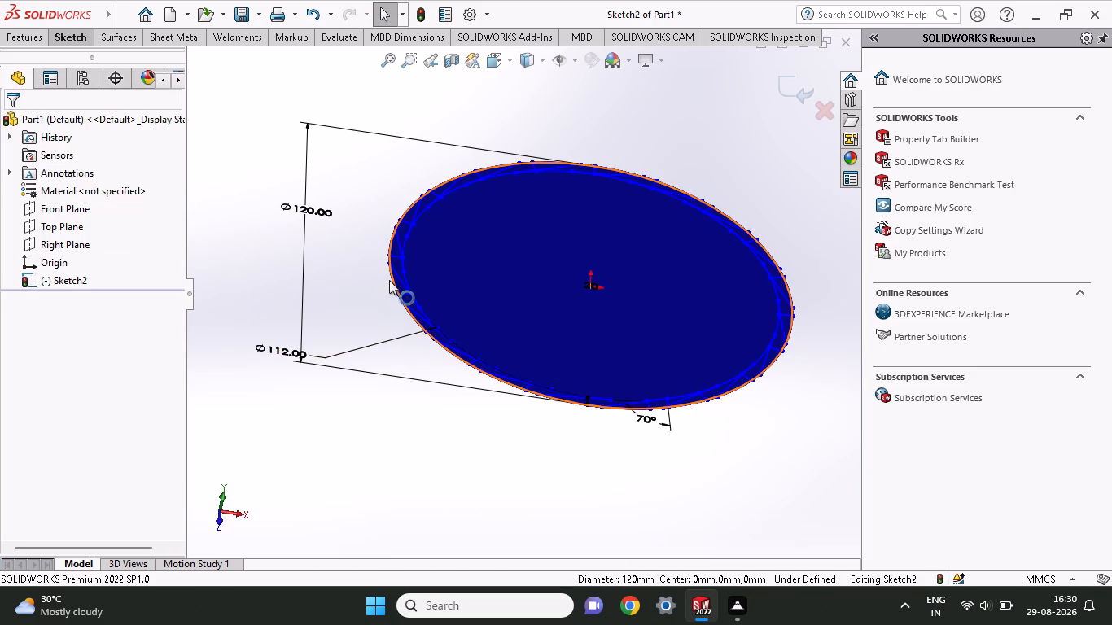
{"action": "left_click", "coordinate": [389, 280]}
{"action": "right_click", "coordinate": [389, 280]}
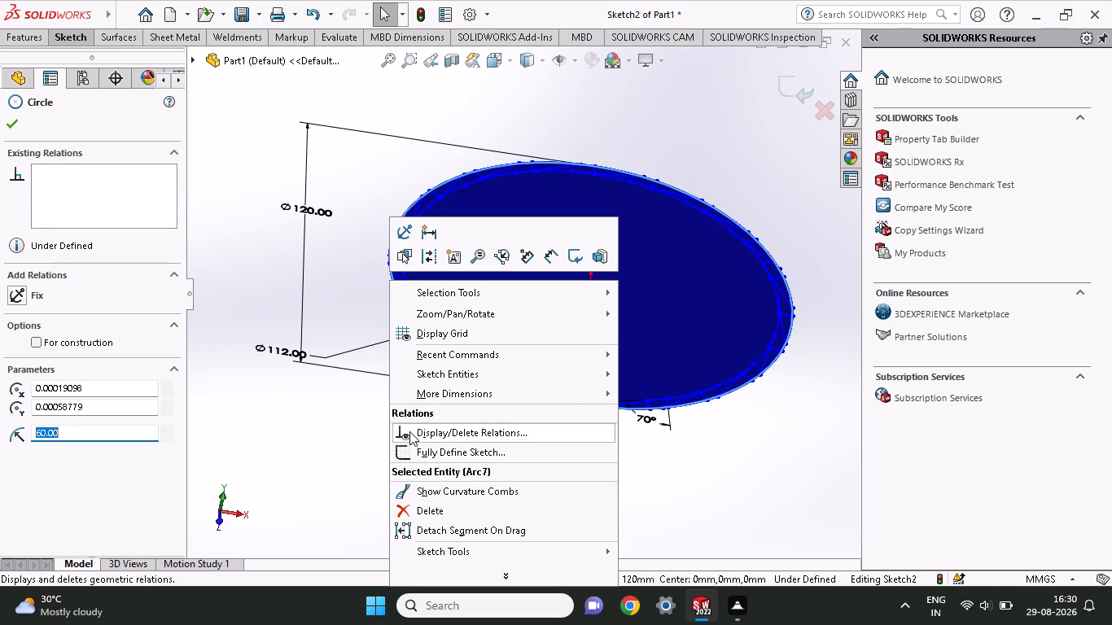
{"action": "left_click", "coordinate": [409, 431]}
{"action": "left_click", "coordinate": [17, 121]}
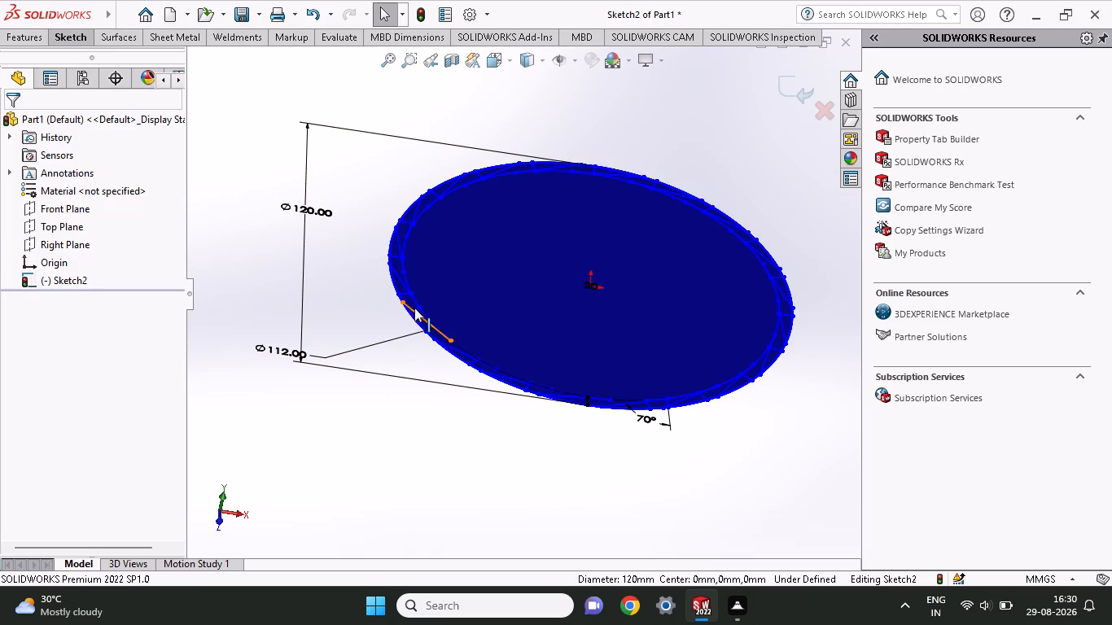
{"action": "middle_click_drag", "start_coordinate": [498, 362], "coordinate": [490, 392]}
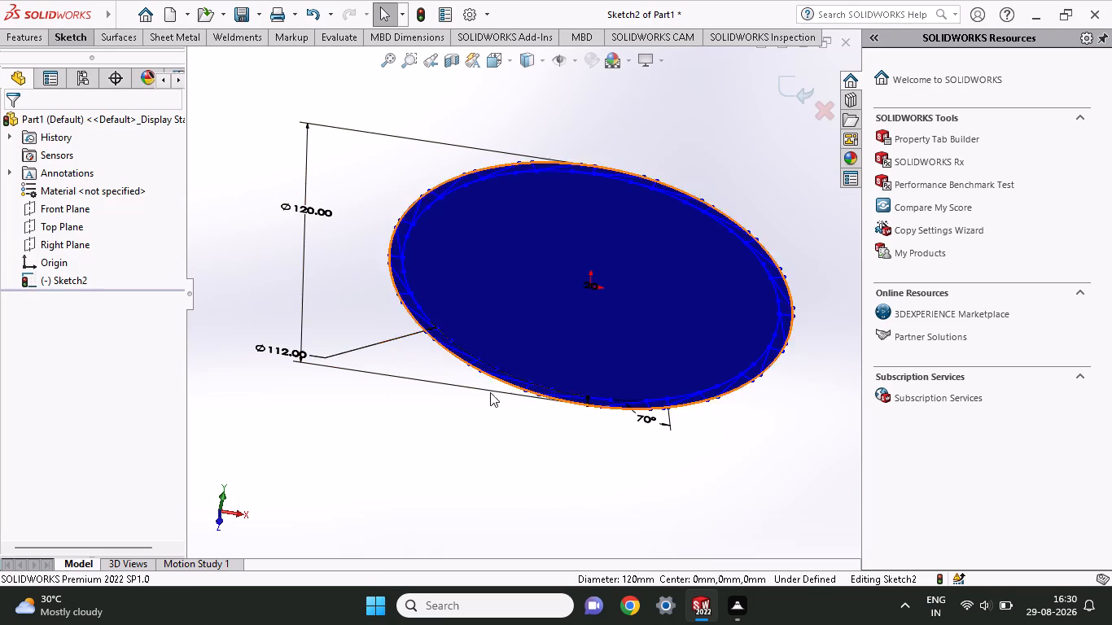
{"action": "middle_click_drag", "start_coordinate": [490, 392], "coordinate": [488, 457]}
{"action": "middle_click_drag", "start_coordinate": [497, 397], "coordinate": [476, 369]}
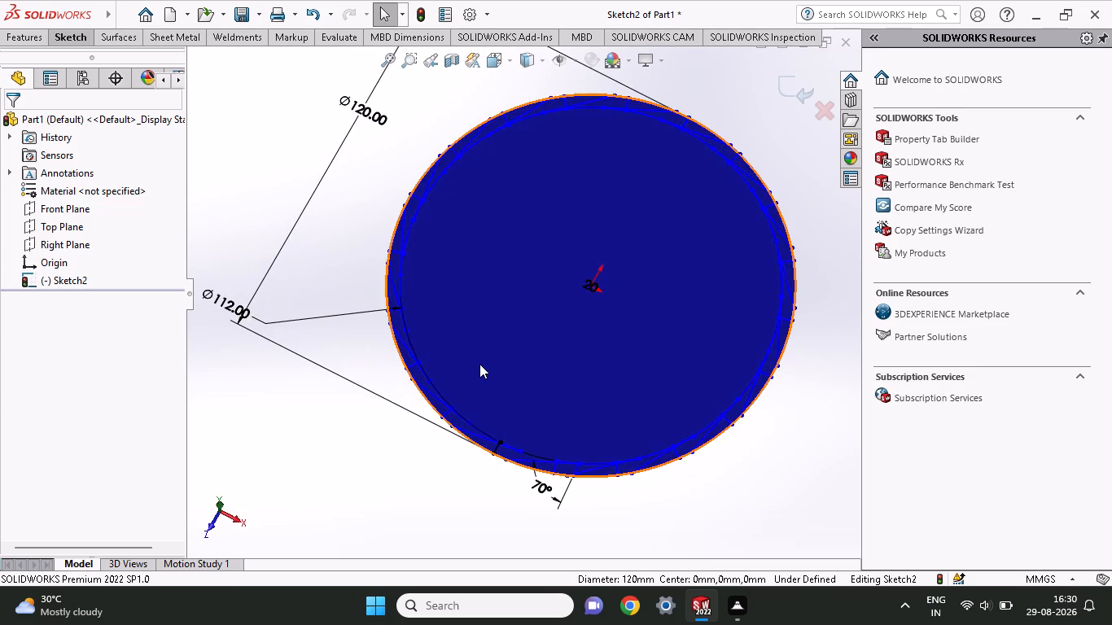
Undo the sketch changes back to the single tooth profile on the 112 mm circle, before the circular pattern.
{"action": "key", "text": "ctrl+z"}
{"action": "key", "text": "ctrl+z"}
{"action": "key", "text": "ctrl+z"}
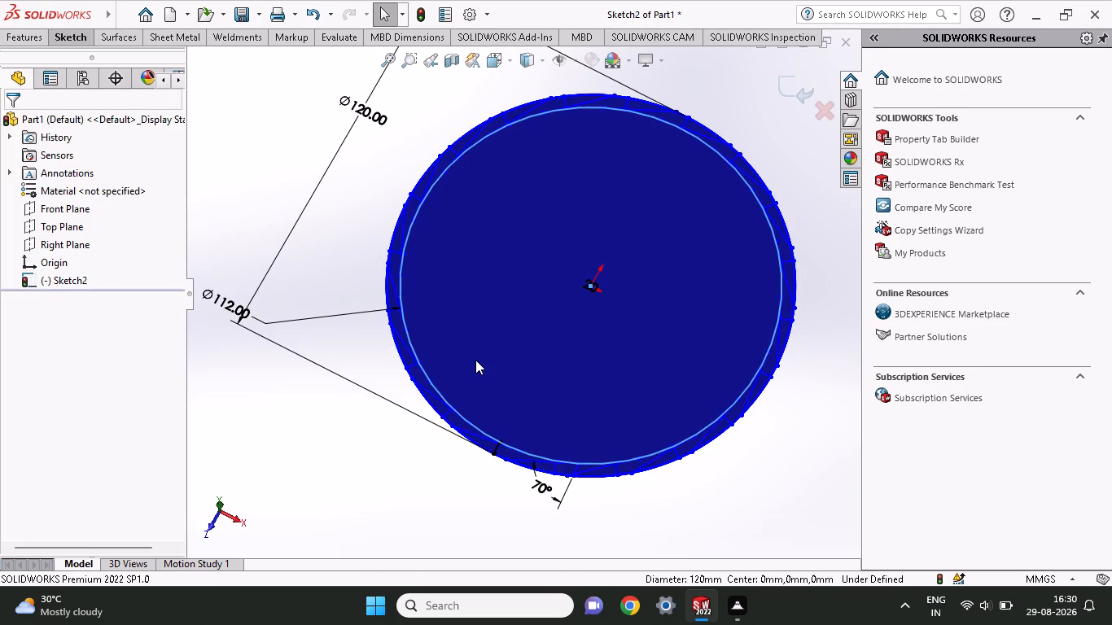
{"action": "key", "text": "ctrl+z"}
{"action": "key", "text": "ctrl+z"}
{"action": "key", "text": "ctrl+z"}
{"action": "key", "text": "ctrl+z"}
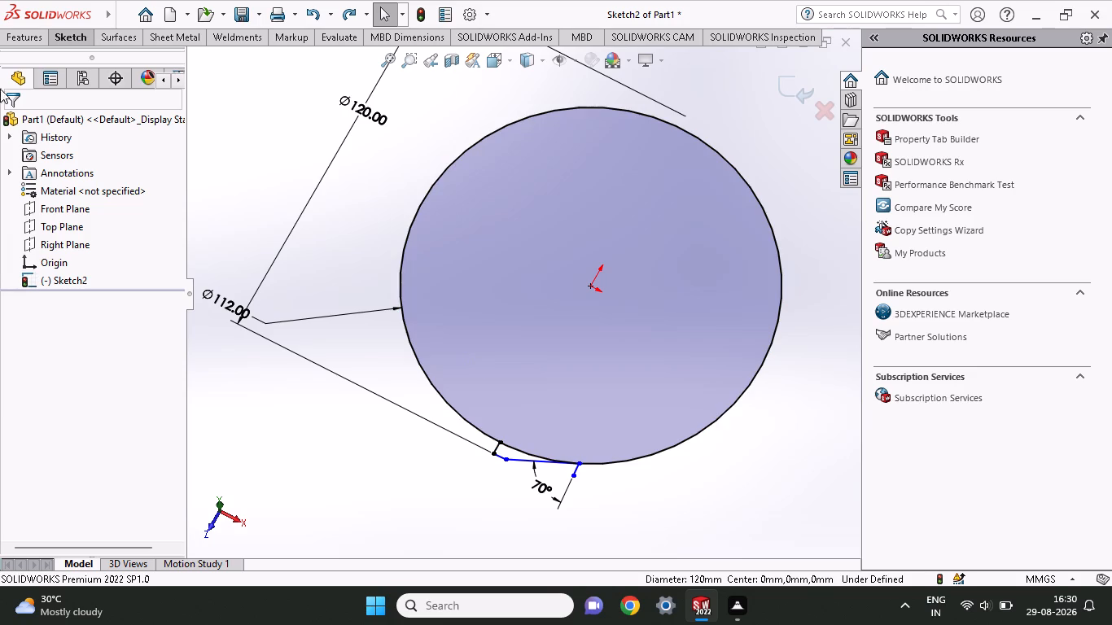
Circularly pattern only the three tooth profile lines about the origin, 20 equally spaced instances over 360°.
{"action": "left_click", "coordinate": [57, 40]}
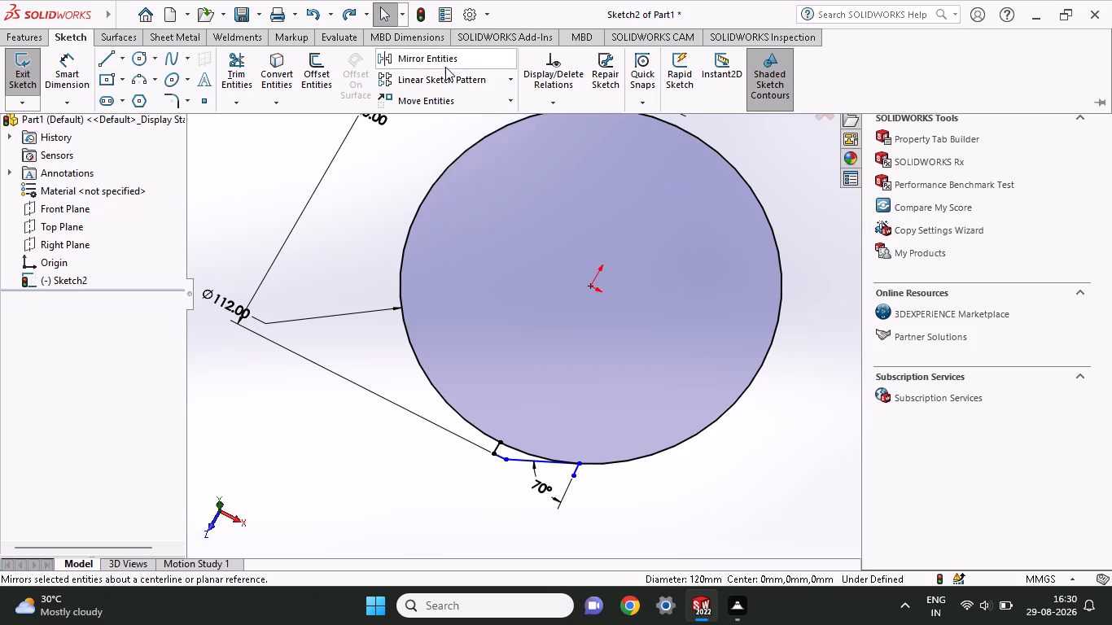
{"action": "left_click", "coordinate": [512, 81]}
{"action": "left_click", "coordinate": [456, 111]}
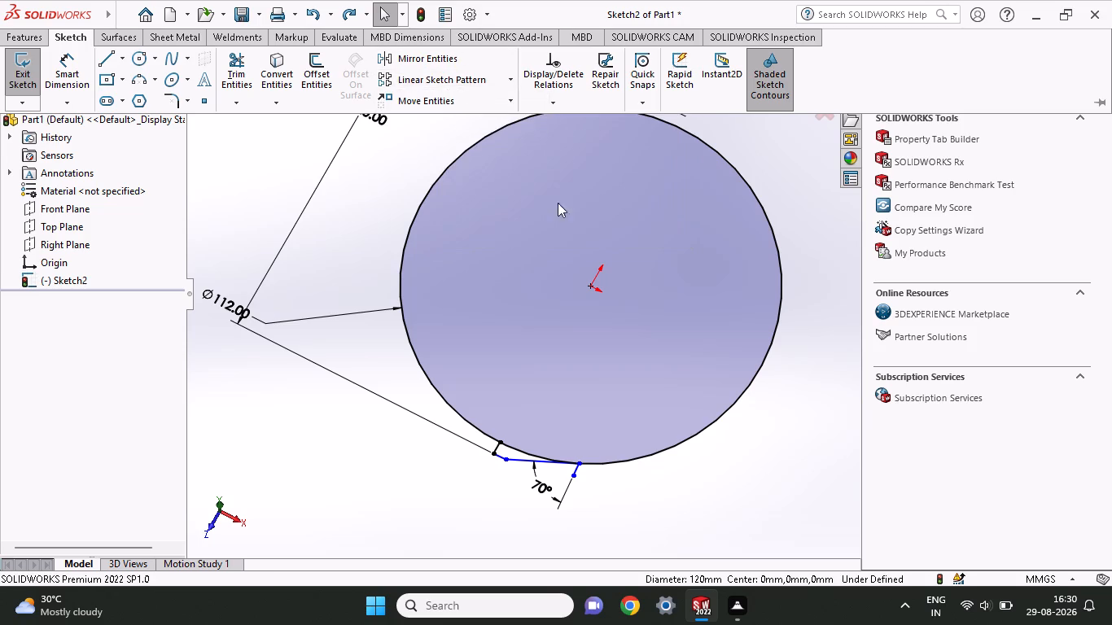
{"action": "left_click", "coordinate": [591, 286]}
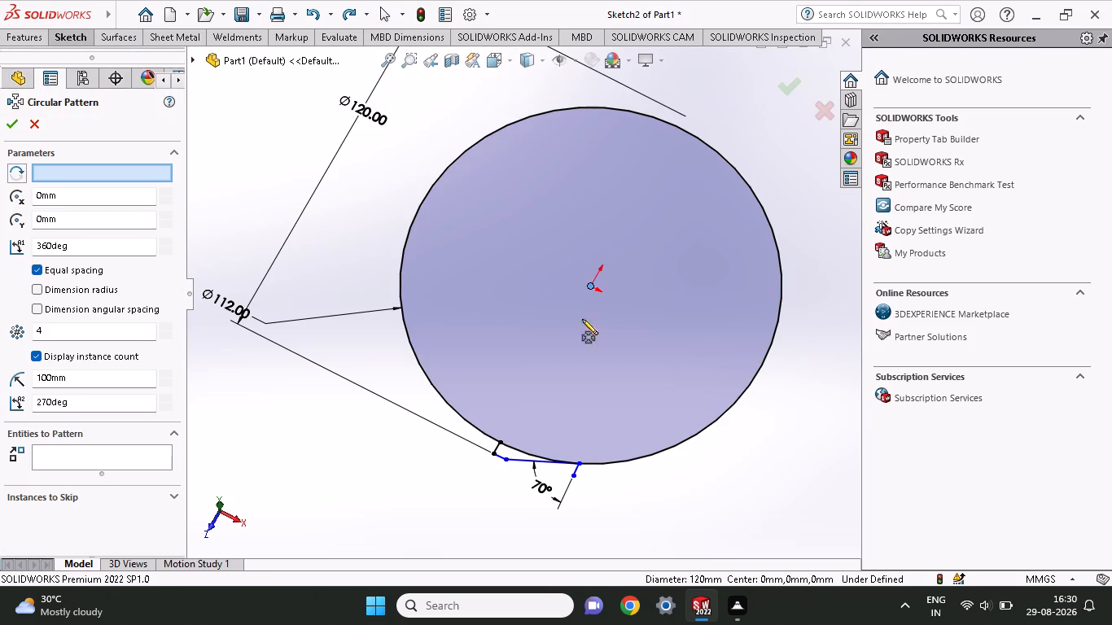
{"action": "left_click", "coordinate": [527, 458]}
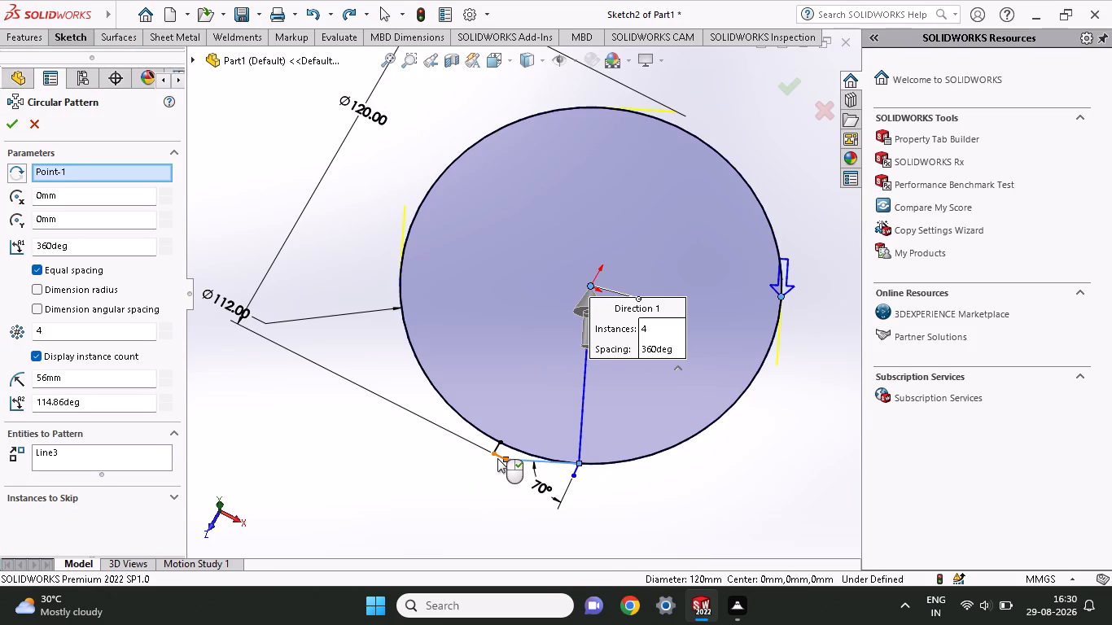
{"action": "left_click", "coordinate": [497, 458]}
{"action": "left_click", "coordinate": [497, 450]}
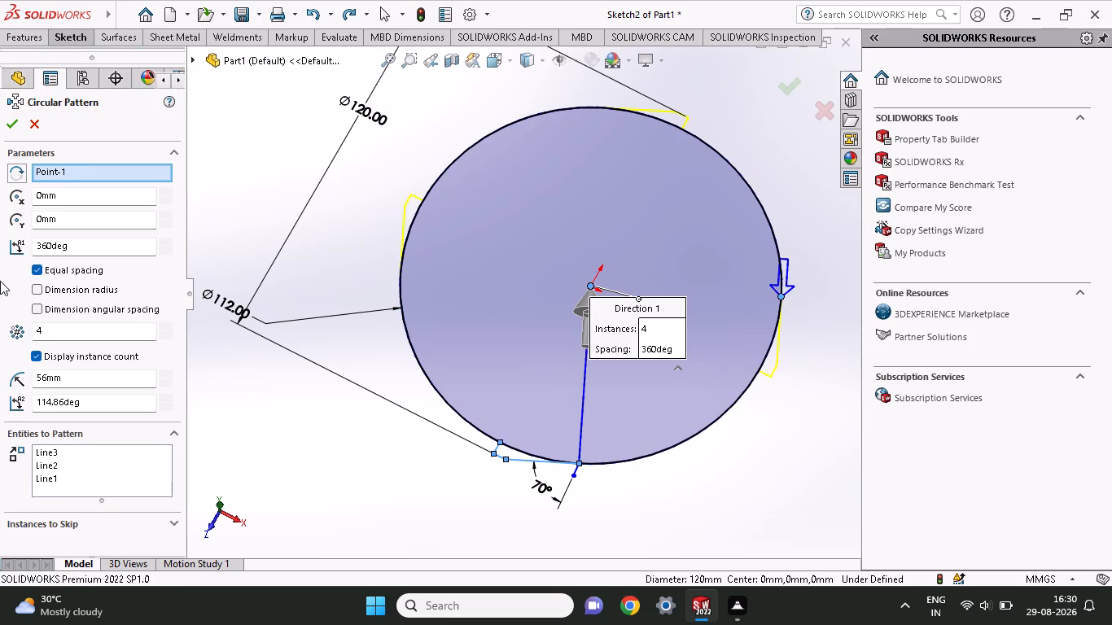
{"action": "left_click_drag", "start_coordinate": [63, 327], "coordinate": [0, 360]}
{"action": "type", "text": "20"}
{"action": "key", "text": "Return"}
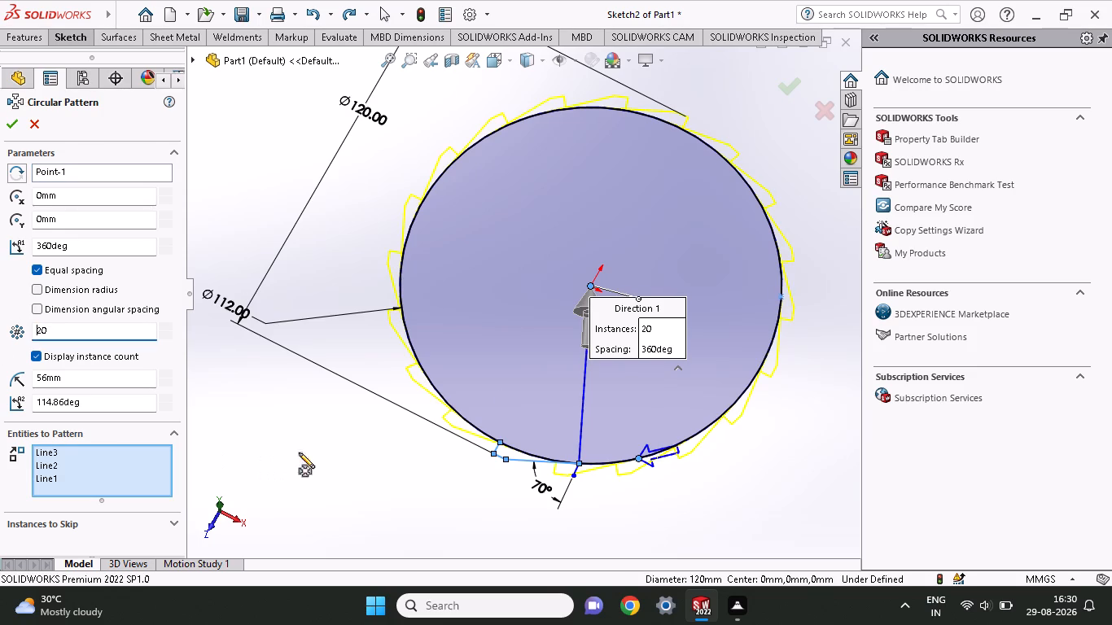
{"action": "left_click", "coordinate": [8, 120]}
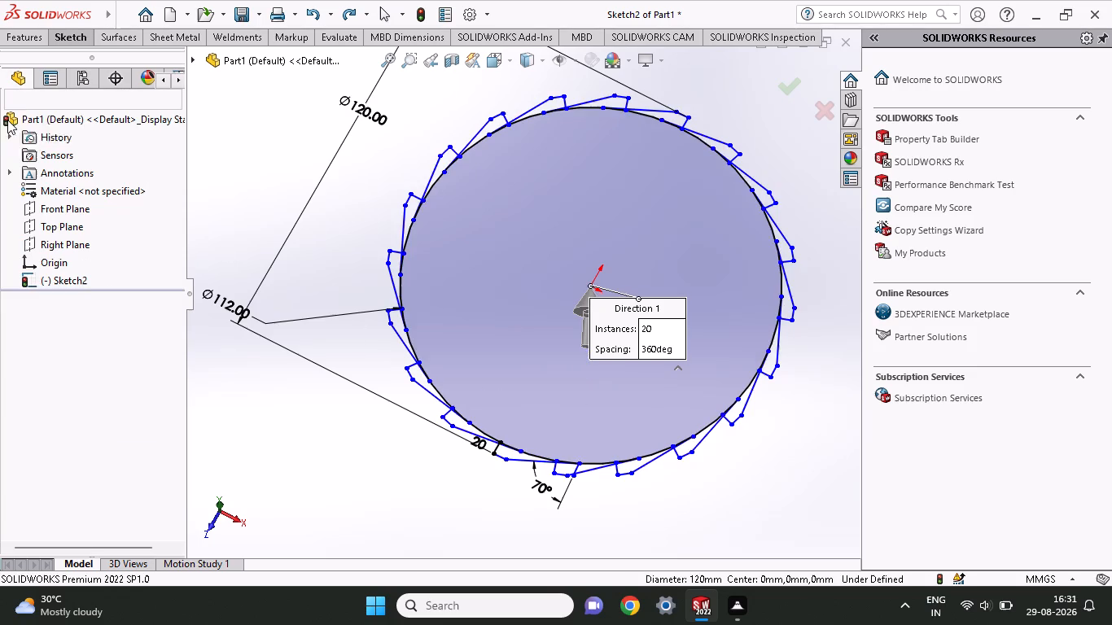
Delete the 112 mm diameter circle from the patterned sketch, accepting removal of its associated dimension.
{"action": "left_click", "coordinate": [409, 236]}
{"action": "right_click", "coordinate": [409, 236]}
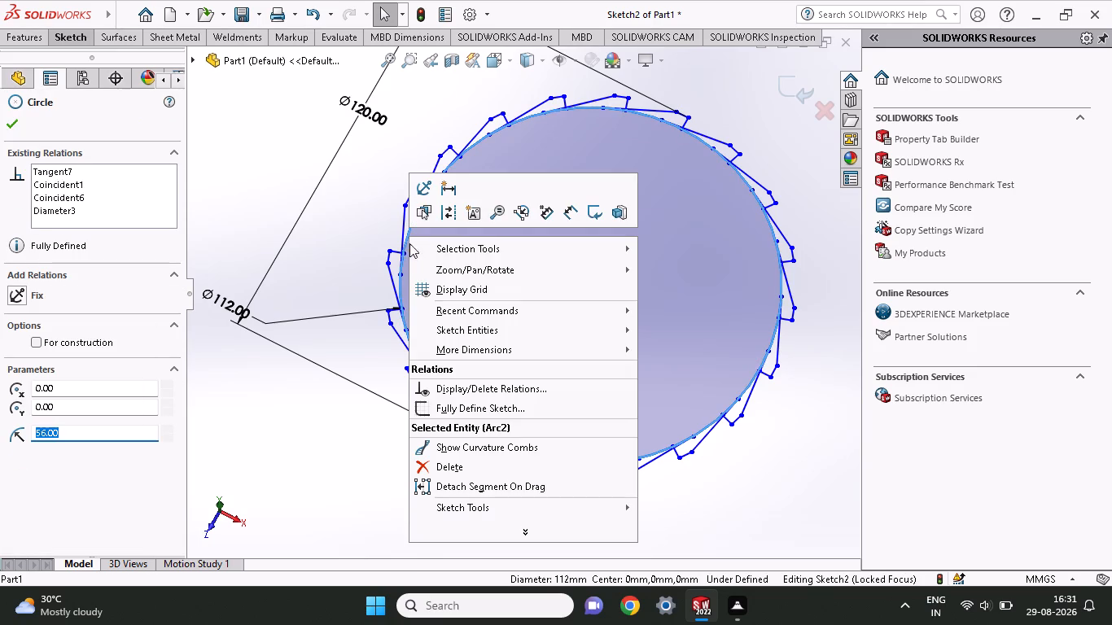
{"action": "left_click", "coordinate": [496, 465]}
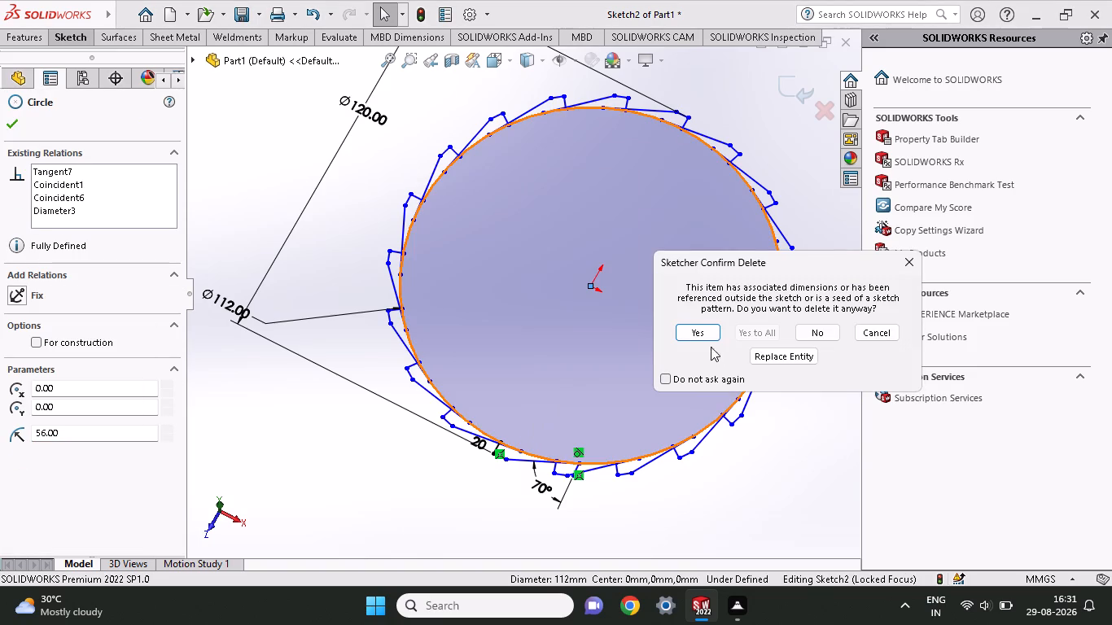
{"action": "left_click", "coordinate": [703, 334]}
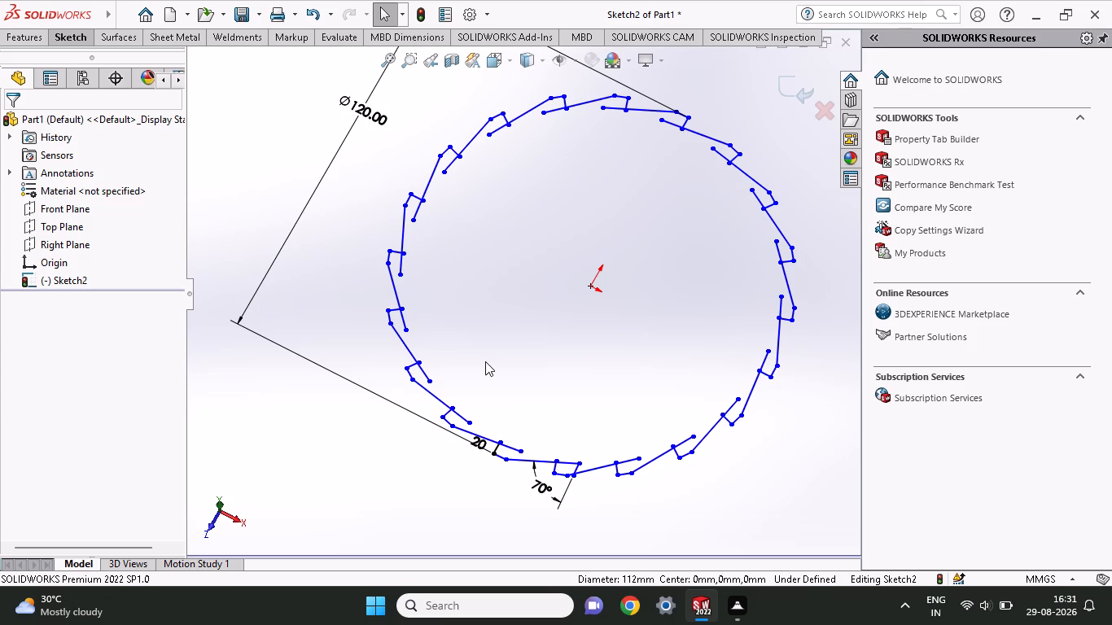
Trim the overhanging inner line ends of five consecutive teeth, going clockwise from the ring's left side to its top.
{"action": "left_click", "coordinate": [63, 39]}
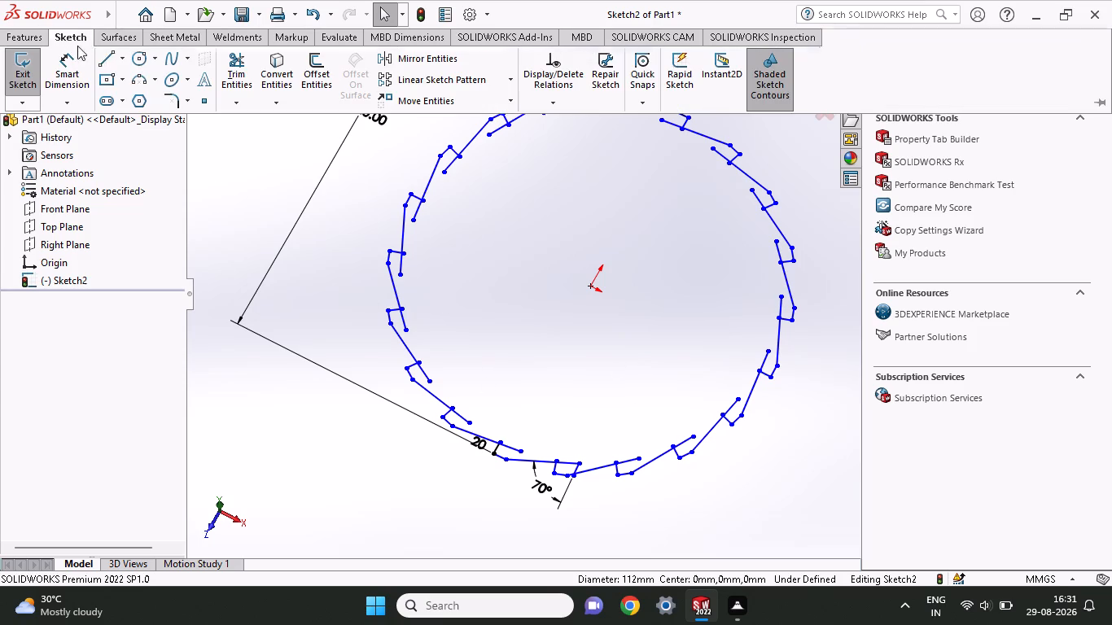
{"action": "left_click", "coordinate": [234, 60]}
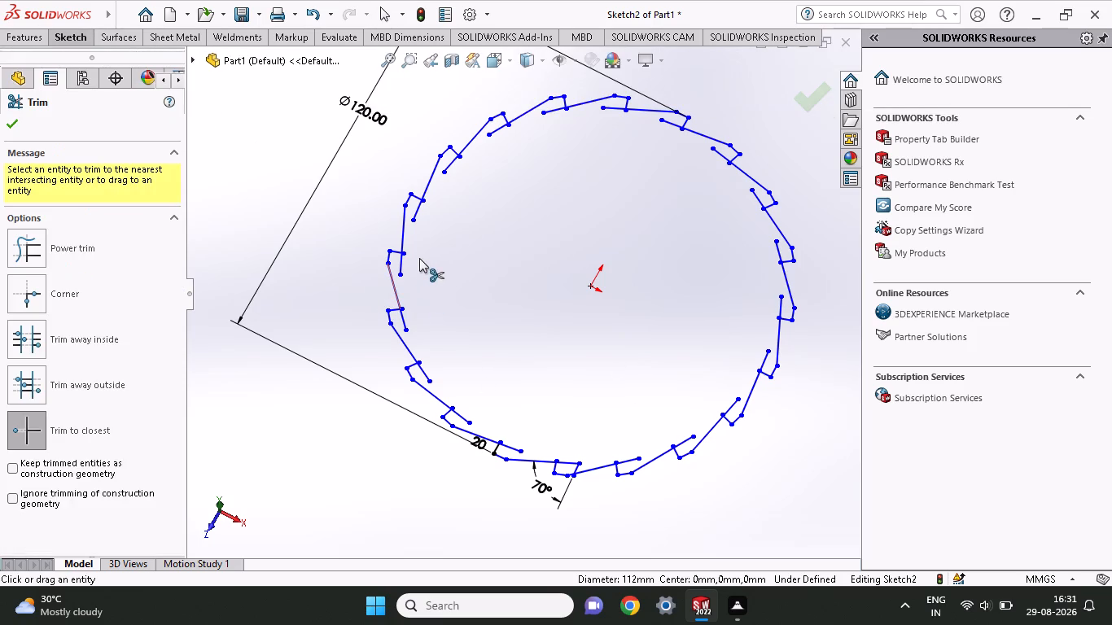
{"action": "left_click_drag", "start_coordinate": [414, 274], "coordinate": [394, 264]}
{"action": "left_click", "coordinate": [403, 273]}
{"action": "left_click", "coordinate": [400, 265]}
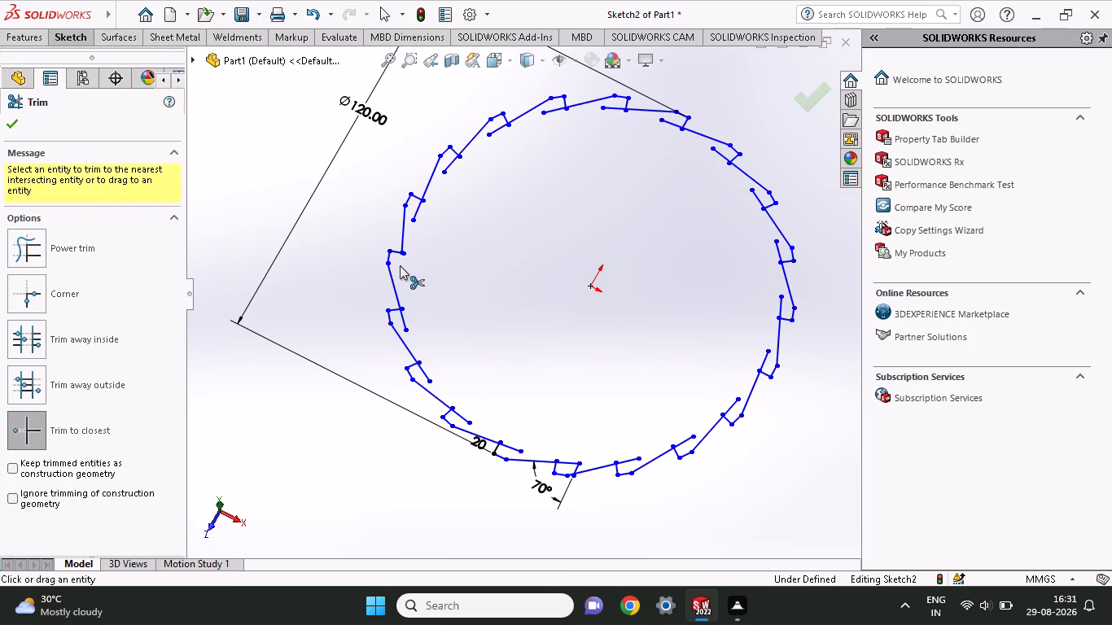
{"action": "left_click", "coordinate": [414, 218]}
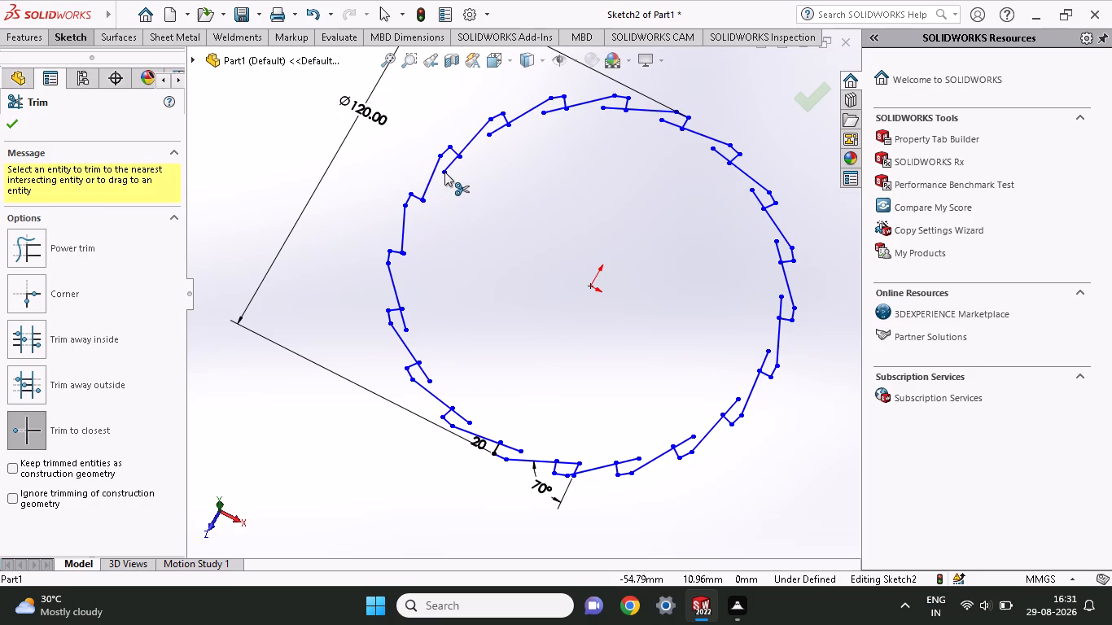
{"action": "left_click", "coordinate": [444, 172]}
{"action": "left_click", "coordinate": [491, 137]}
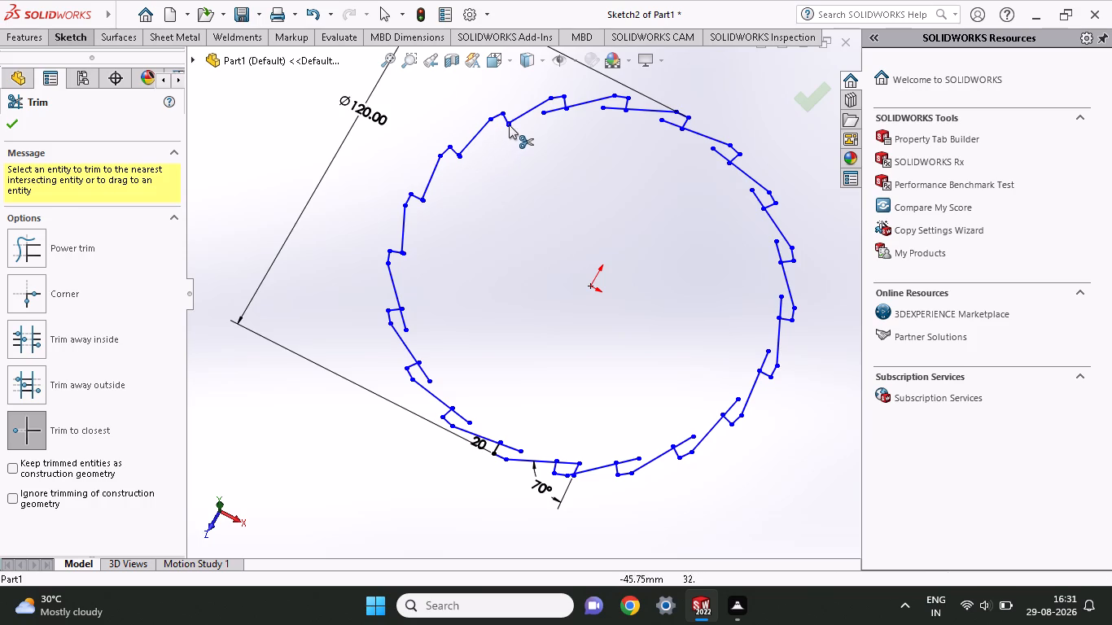
{"action": "left_click", "coordinate": [544, 110]}
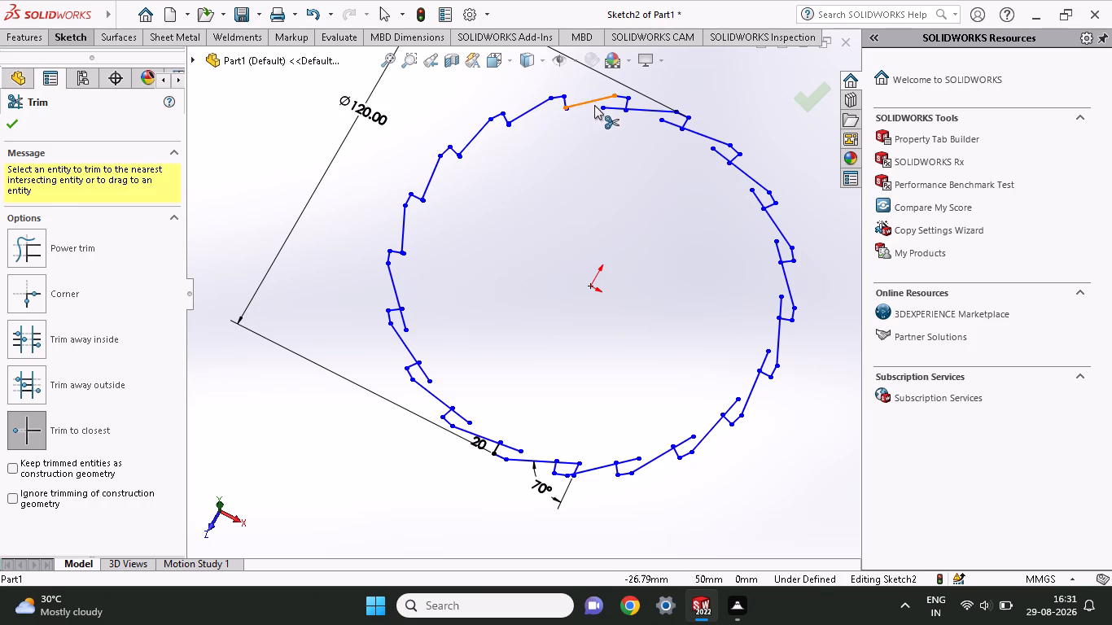
{"action": "left_click", "coordinate": [618, 107]}
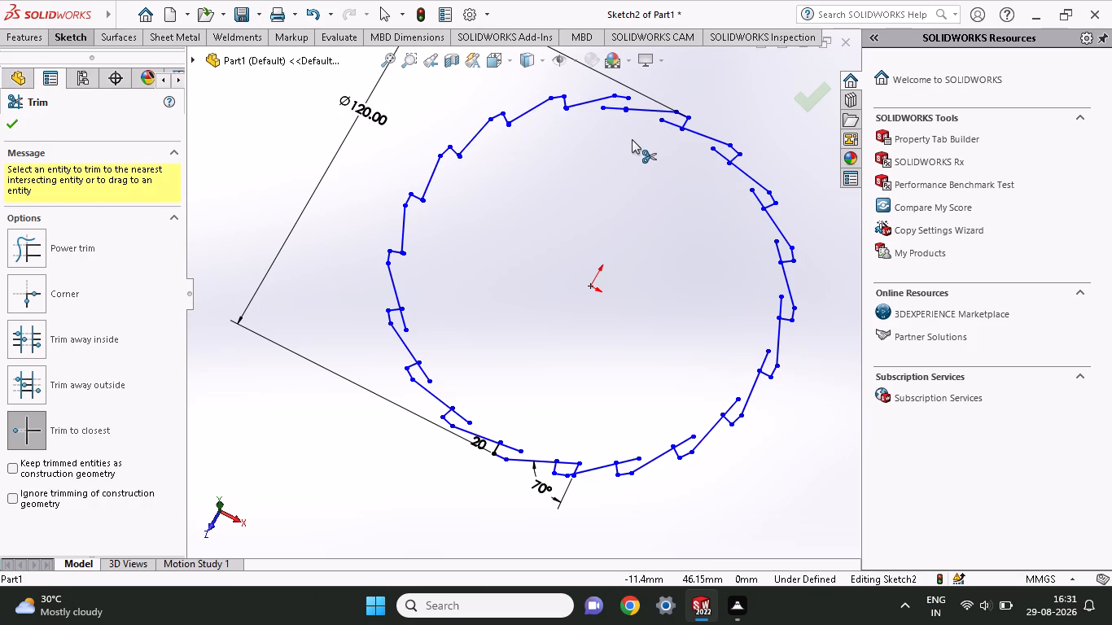
{"action": "key", "text": "ctrl+z"}
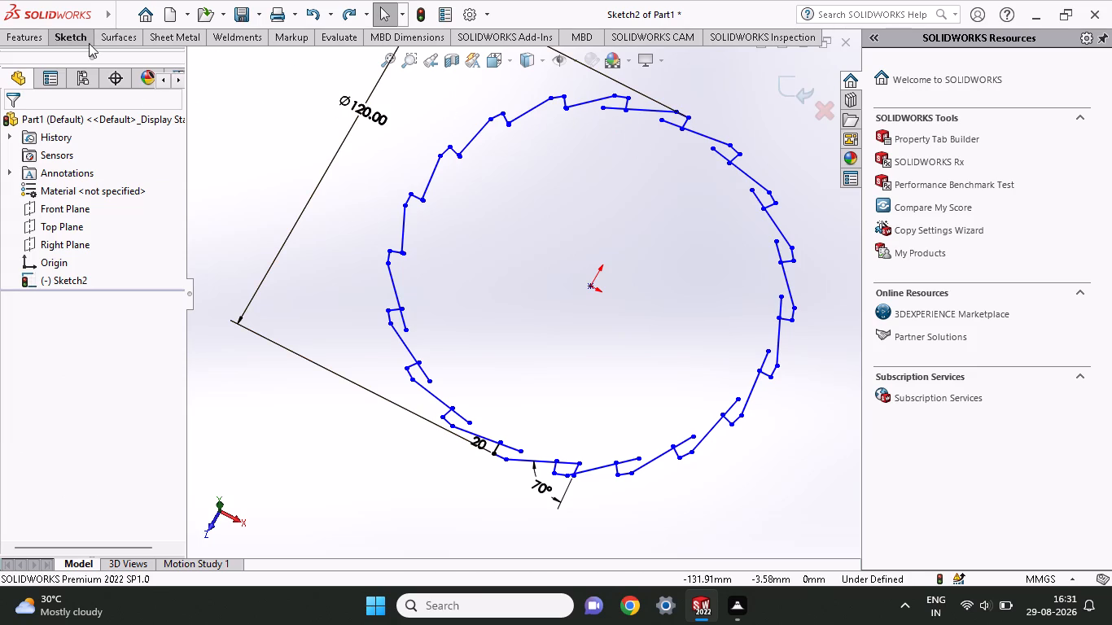
Trim the overhanging inner line ends of seven consecutive teeth, going clockwise from the ring's top down its right side.
{"action": "left_click", "coordinate": [76, 34]}
{"action": "left_click", "coordinate": [245, 59]}
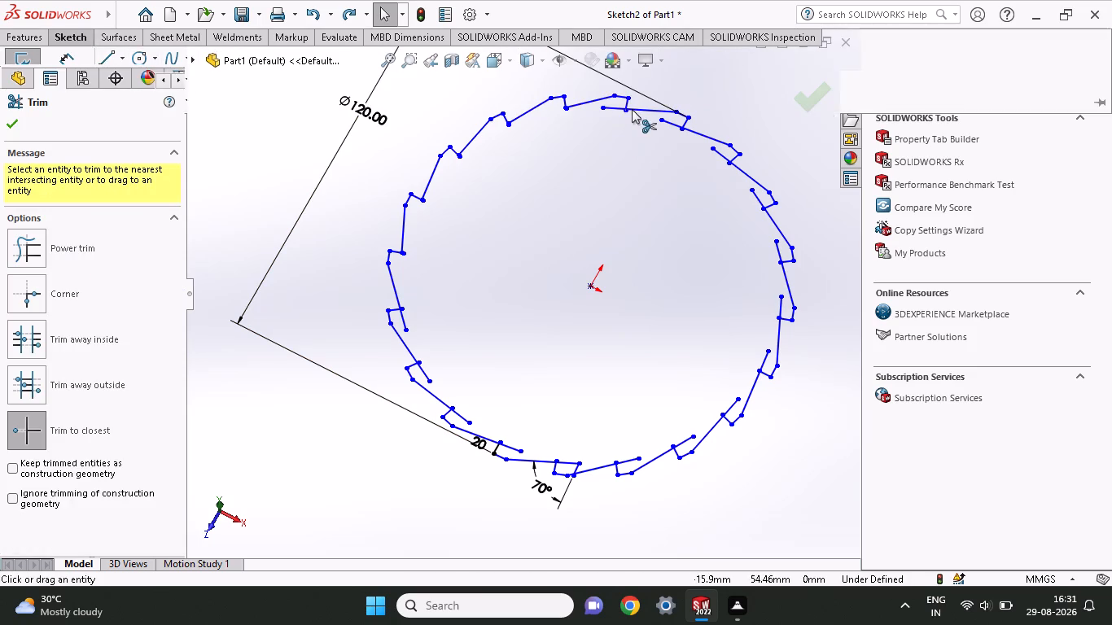
{"action": "left_click", "coordinate": [613, 109]}
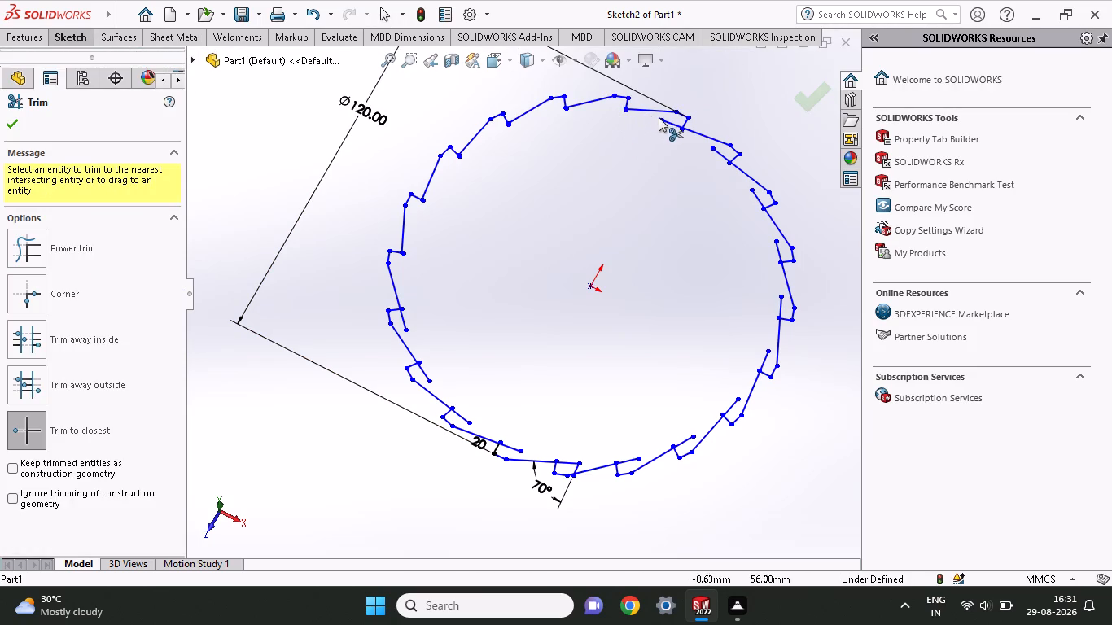
{"action": "left_click", "coordinate": [662, 117]}
{"action": "left_click", "coordinate": [721, 154]}
{"action": "left_click", "coordinate": [758, 199]}
{"action": "left_click", "coordinate": [777, 245]}
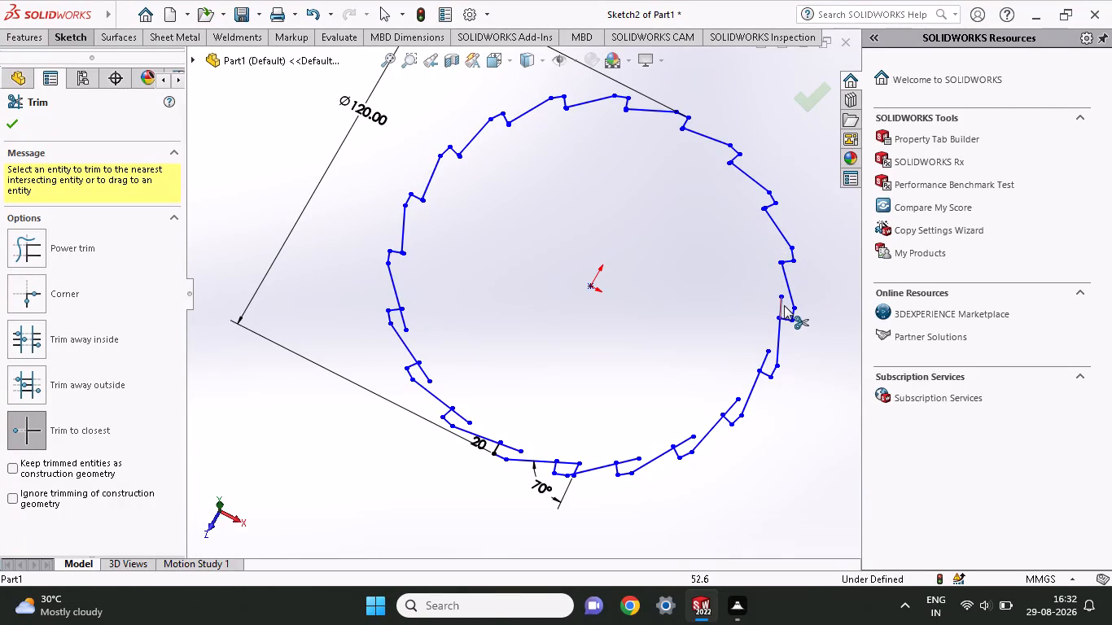
{"action": "left_click", "coordinate": [778, 299]}
{"action": "left_click", "coordinate": [763, 358]}
Trim the remaining overhanging line ends clockwise from the ring's lower right to its left side, closing the toothed outline.
{"action": "left_click", "coordinate": [733, 402]}
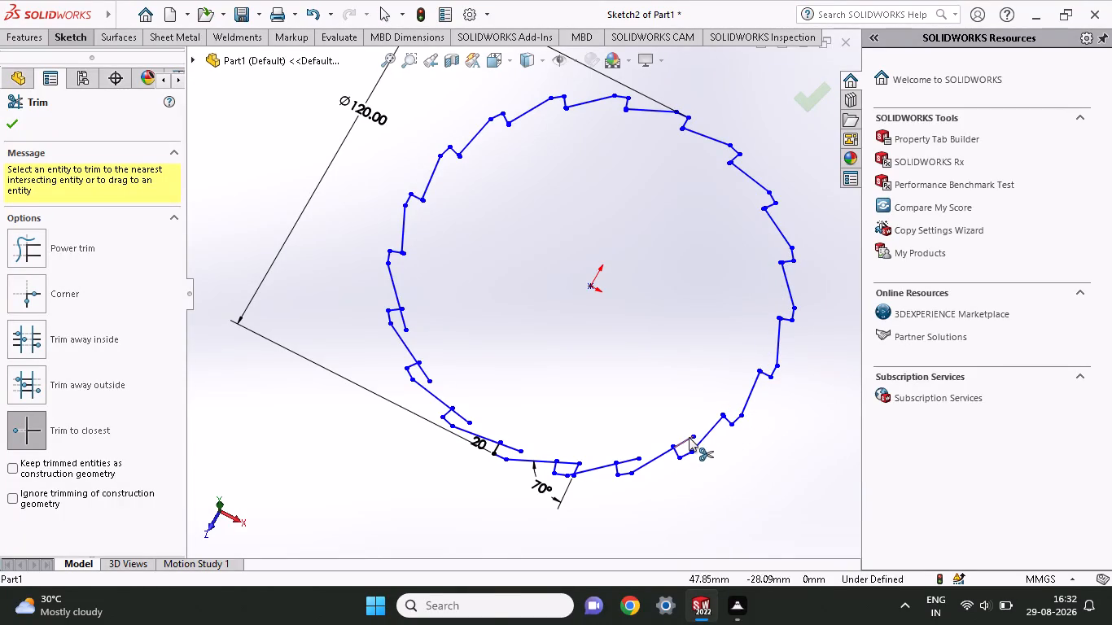
{"action": "left_click", "coordinate": [689, 437]}
{"action": "left_click", "coordinate": [628, 459]}
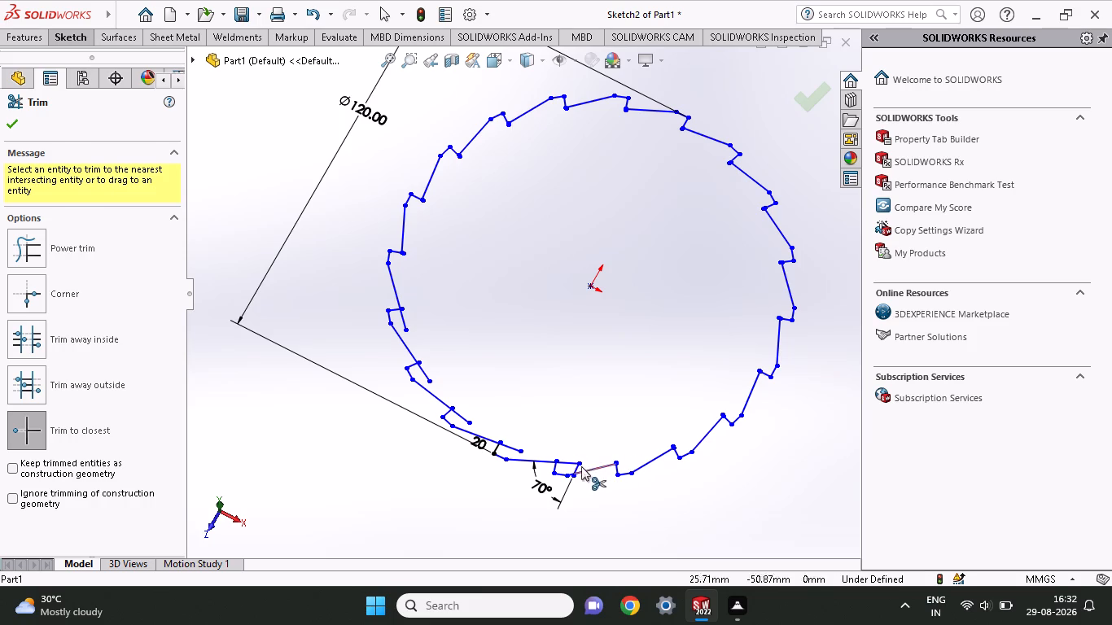
{"action": "left_click", "coordinate": [575, 461]}
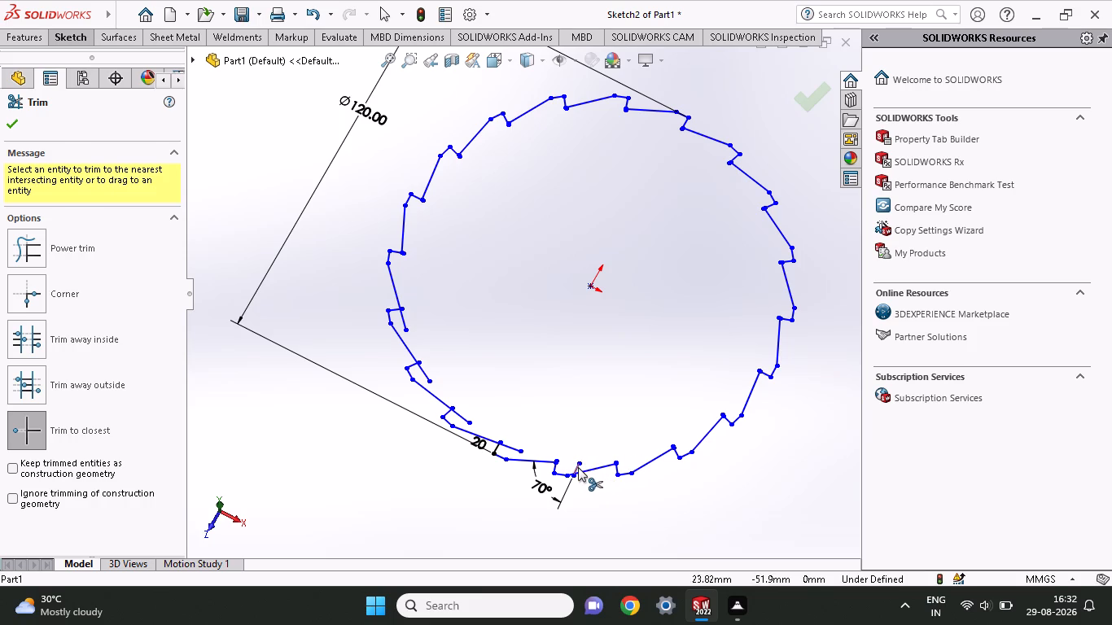
{"action": "left_click", "coordinate": [578, 467]}
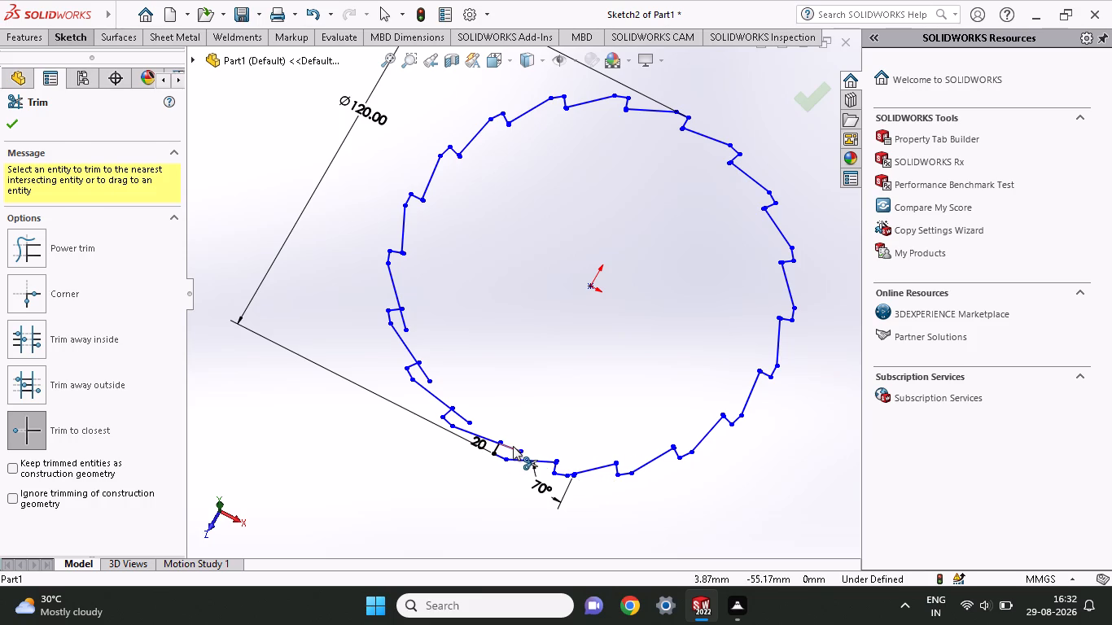
{"action": "left_click", "coordinate": [513, 446]}
{"action": "left_click", "coordinate": [464, 416]}
{"action": "left_click", "coordinate": [426, 372]}
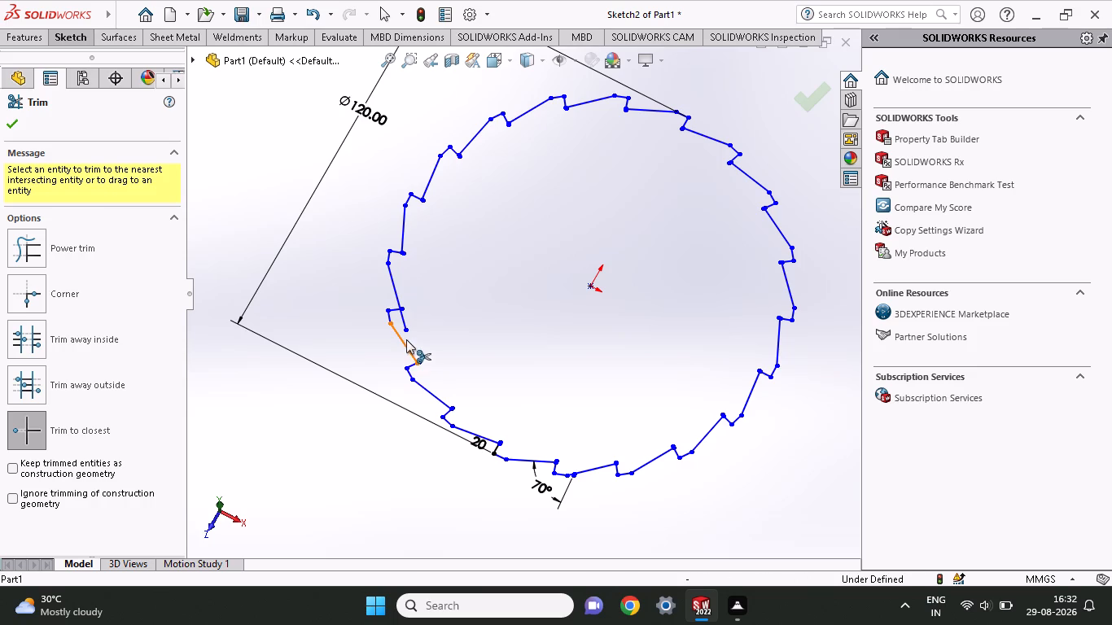
{"action": "left_click", "coordinate": [405, 324]}
Extrude the closed toothed region as a blind boss 10 mm deep from the sketch plane.
{"action": "left_click", "coordinate": [11, 42]}
{"action": "left_click", "coordinate": [25, 66]}
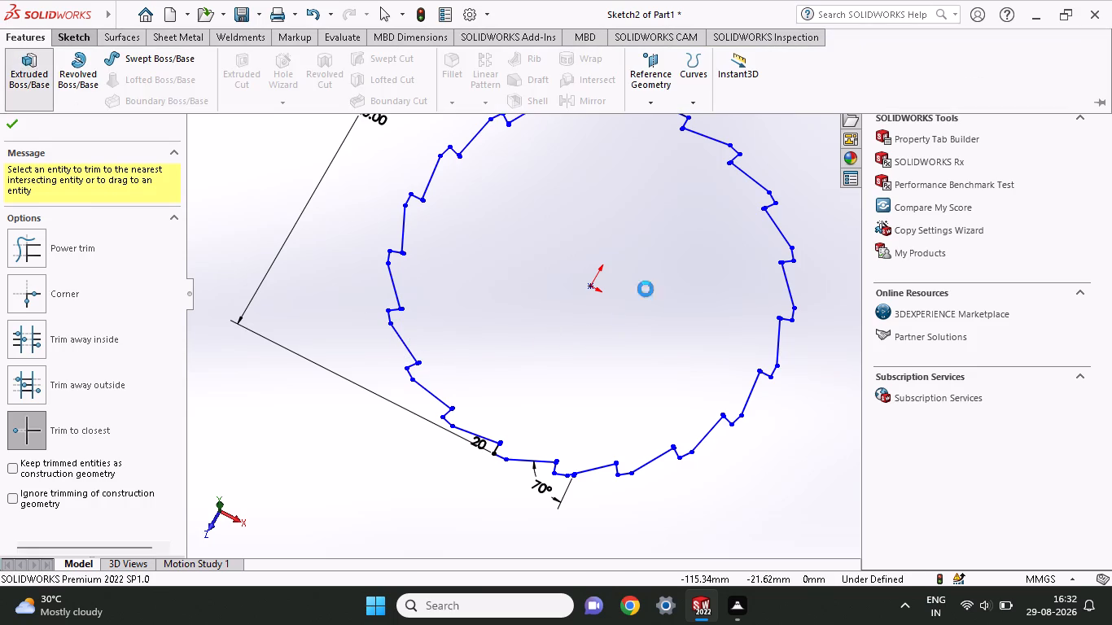
{"action": "middle_click_drag", "start_coordinate": [650, 345], "coordinate": [651, 327]}
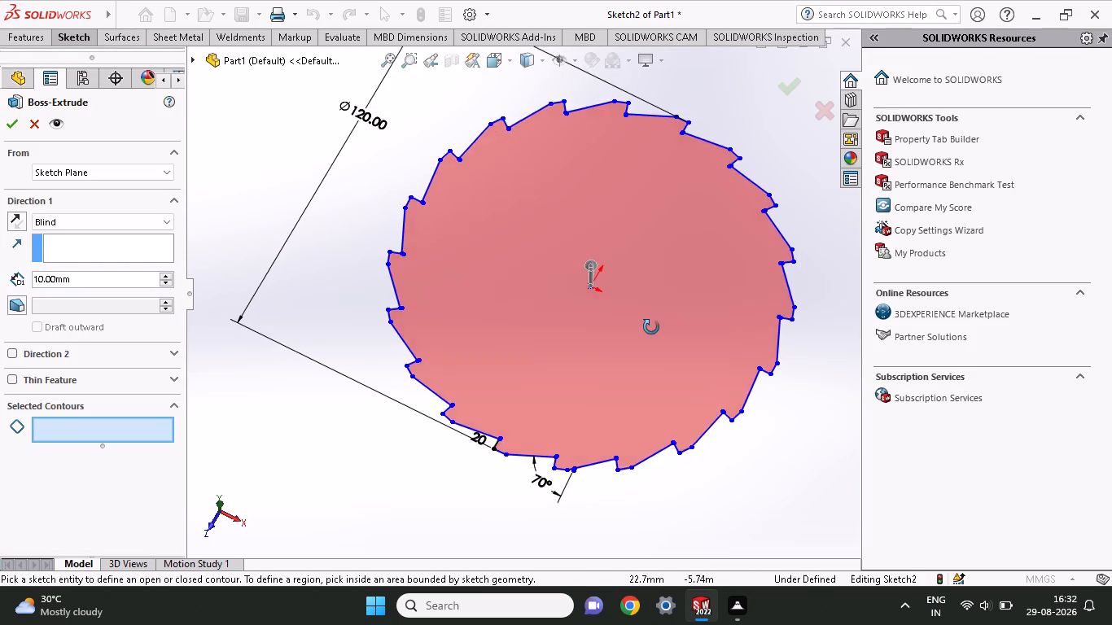
{"action": "middle_click_drag", "start_coordinate": [651, 327], "coordinate": [671, 267]}
{"action": "left_click", "coordinate": [642, 328]}
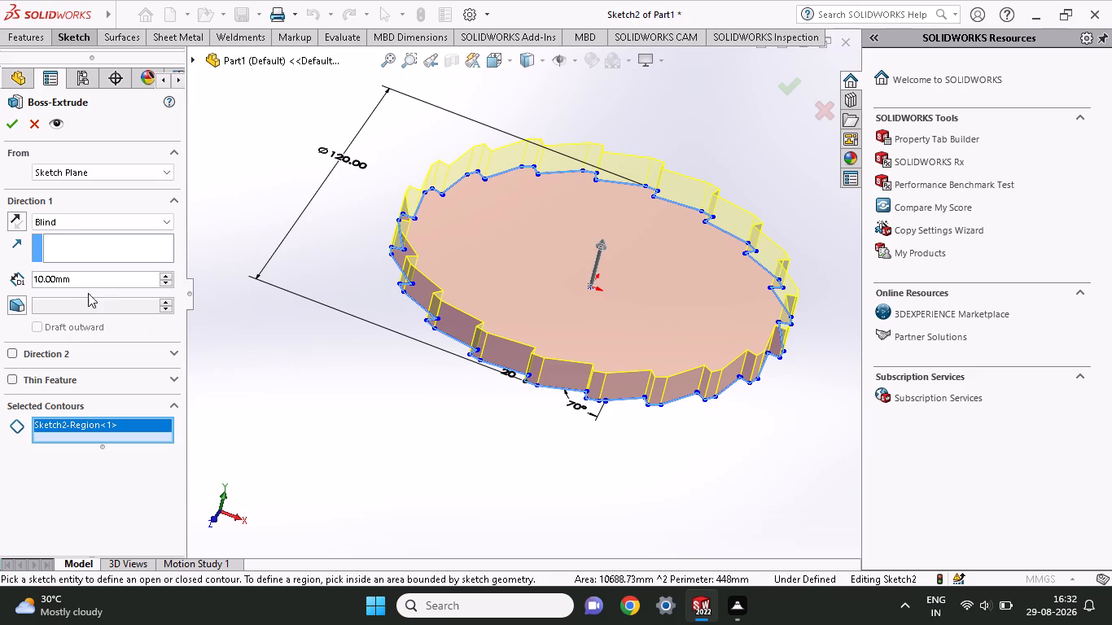
{"action": "left_click", "coordinate": [7, 121]}
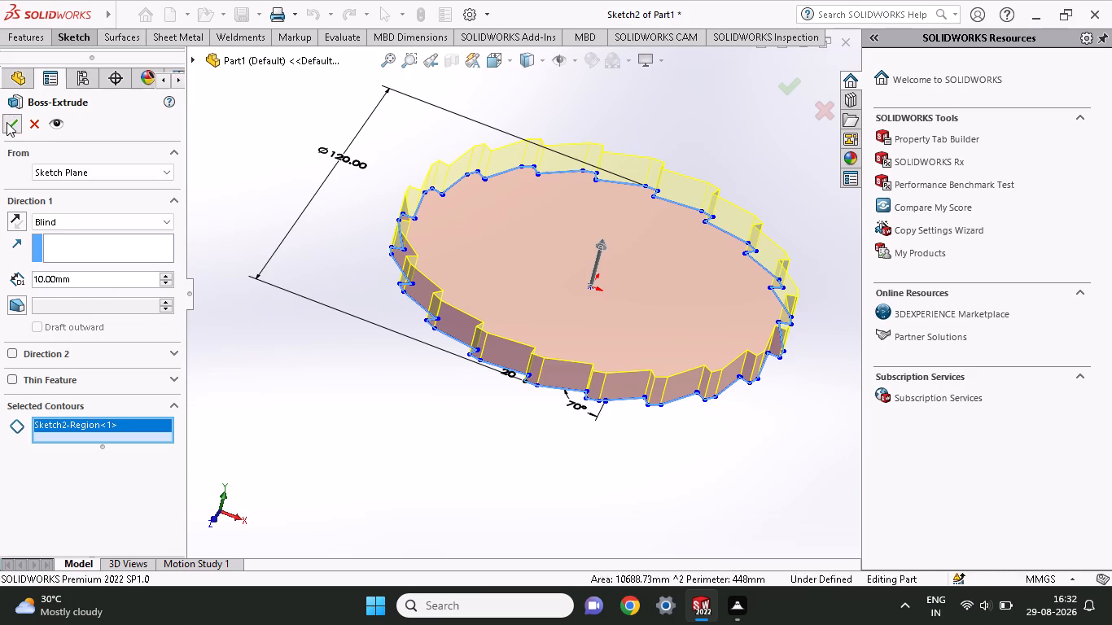
Start a sketch on the toothed disc's top face and draw a circle of about 23 mm radius centred on the origin.
{"action": "middle_click_drag", "start_coordinate": [752, 302], "coordinate": [722, 362]}
{"action": "left_click", "coordinate": [523, 261]}
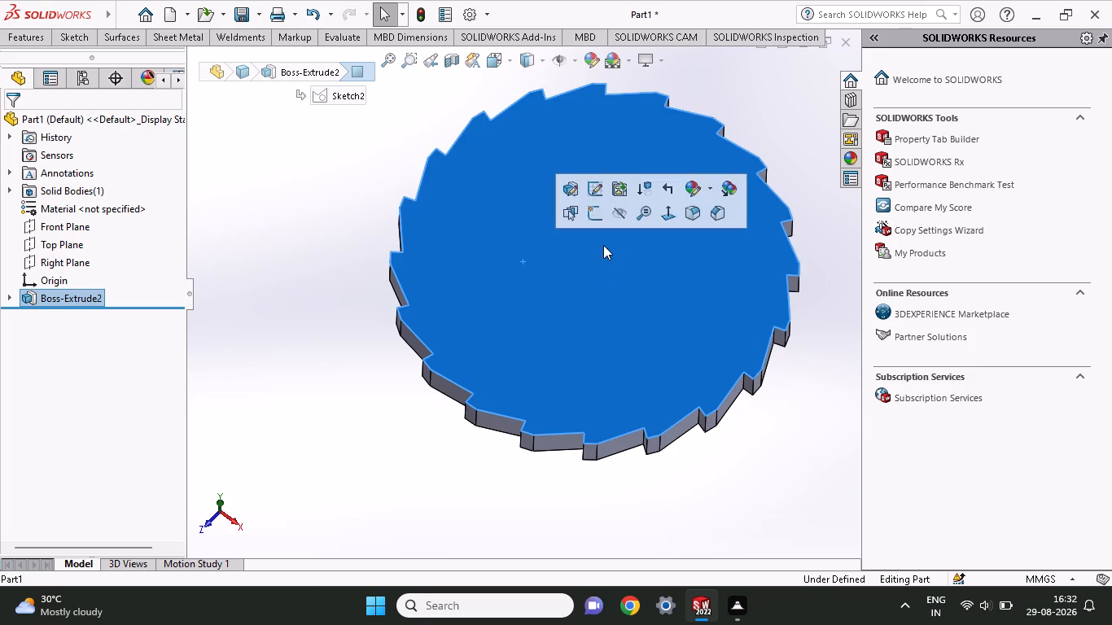
{"action": "left_click", "coordinate": [595, 215]}
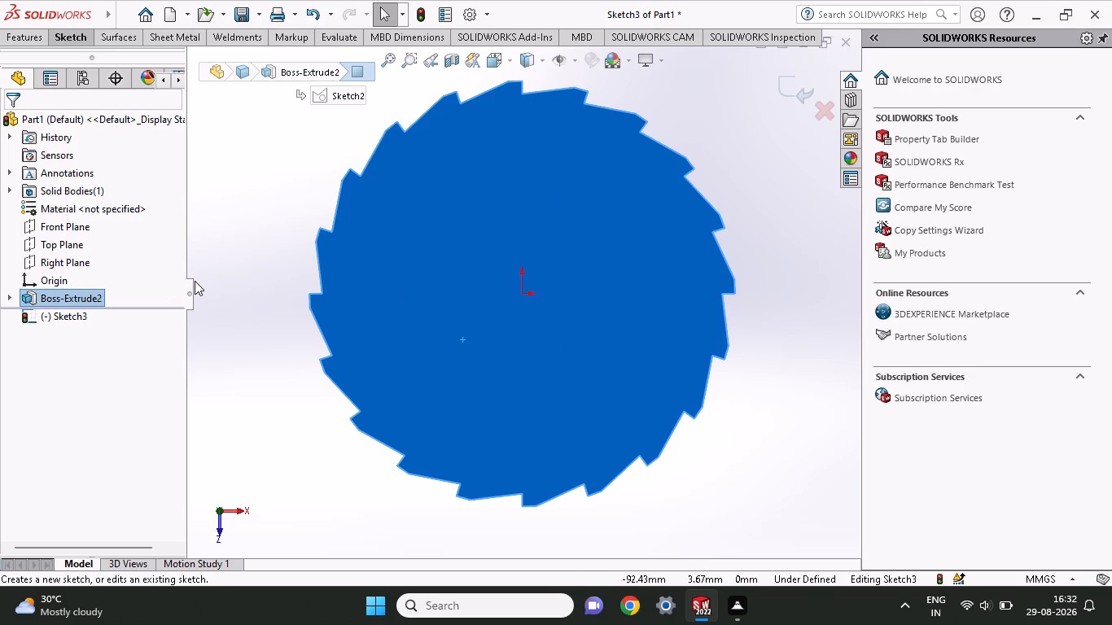
{"action": "left_click", "coordinate": [57, 35]}
{"action": "left_click", "coordinate": [134, 62]}
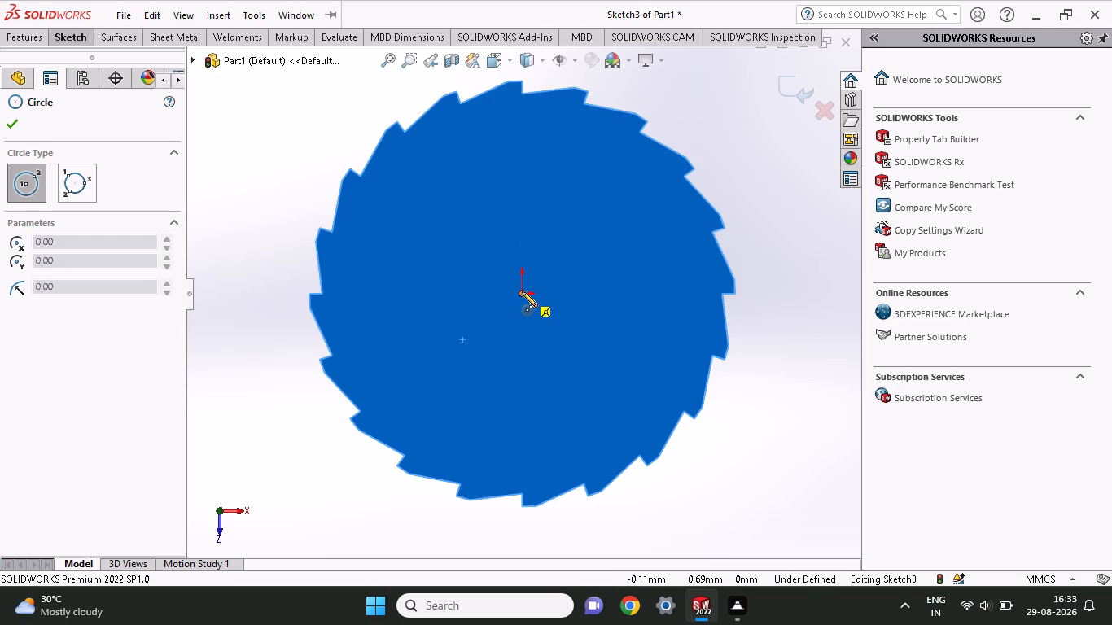
{"action": "left_click", "coordinate": [522, 291]}
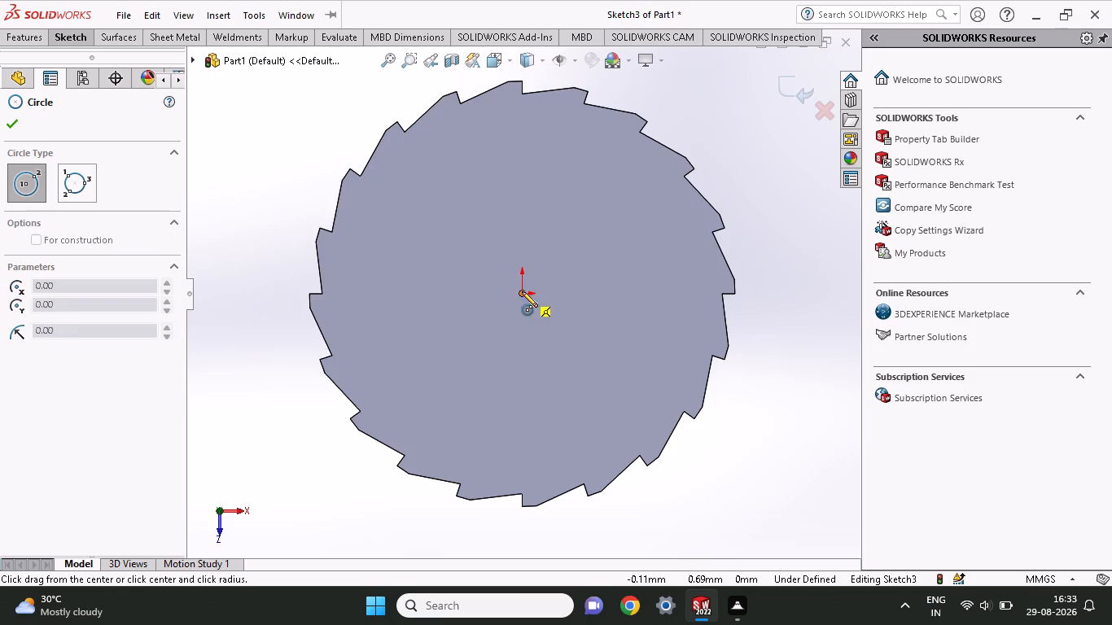
{"action": "left_click", "coordinate": [587, 343]}
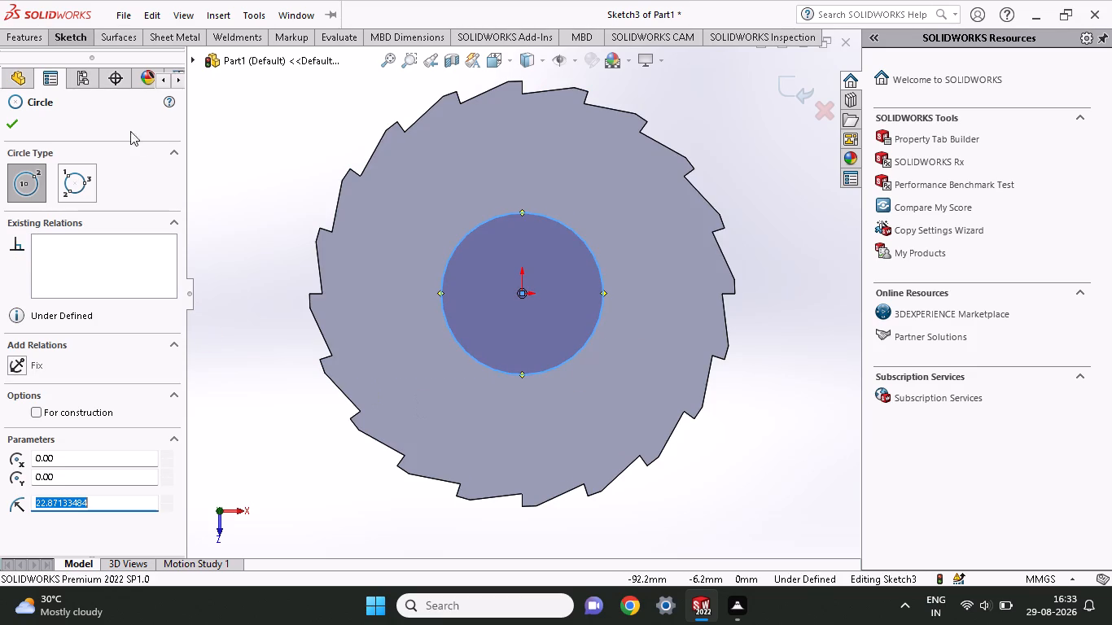
Dimension the centre circle's diameter and set it to 50 mm.
{"action": "left_click", "coordinate": [75, 34]}
{"action": "left_click", "coordinate": [74, 71]}
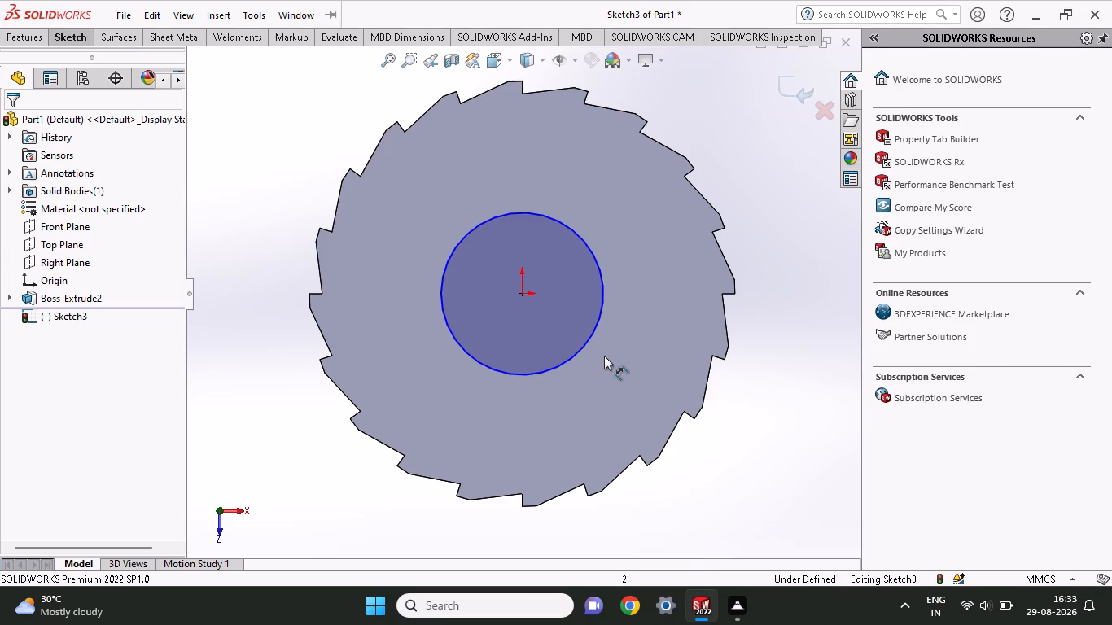
{"action": "left_click", "coordinate": [597, 321]}
{"action": "left_click", "coordinate": [688, 282]}
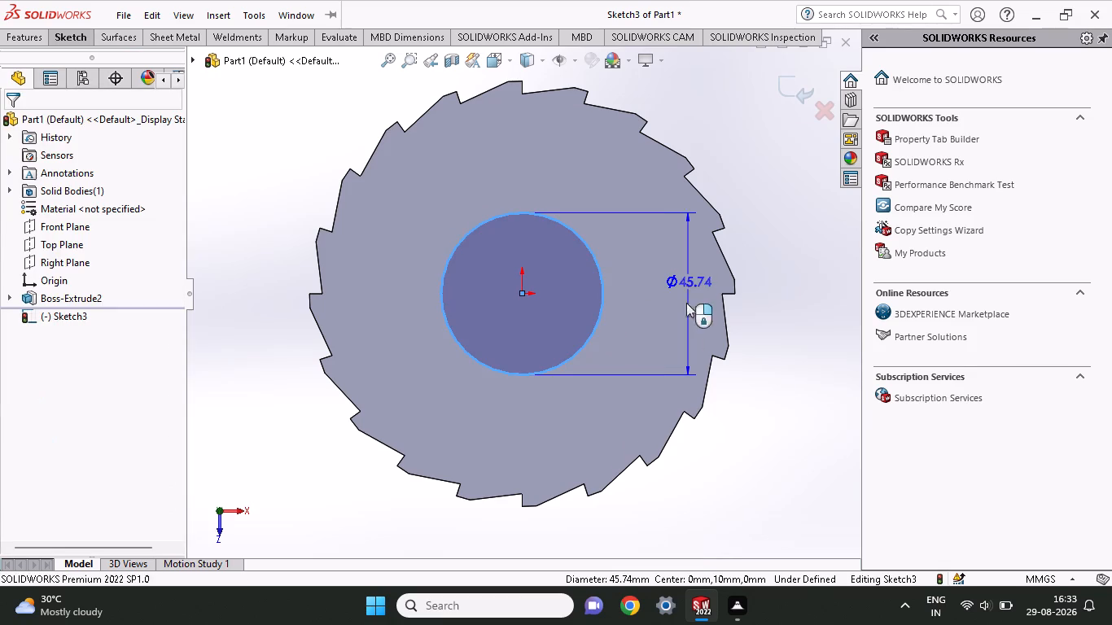
{"action": "type", "text": "50"}
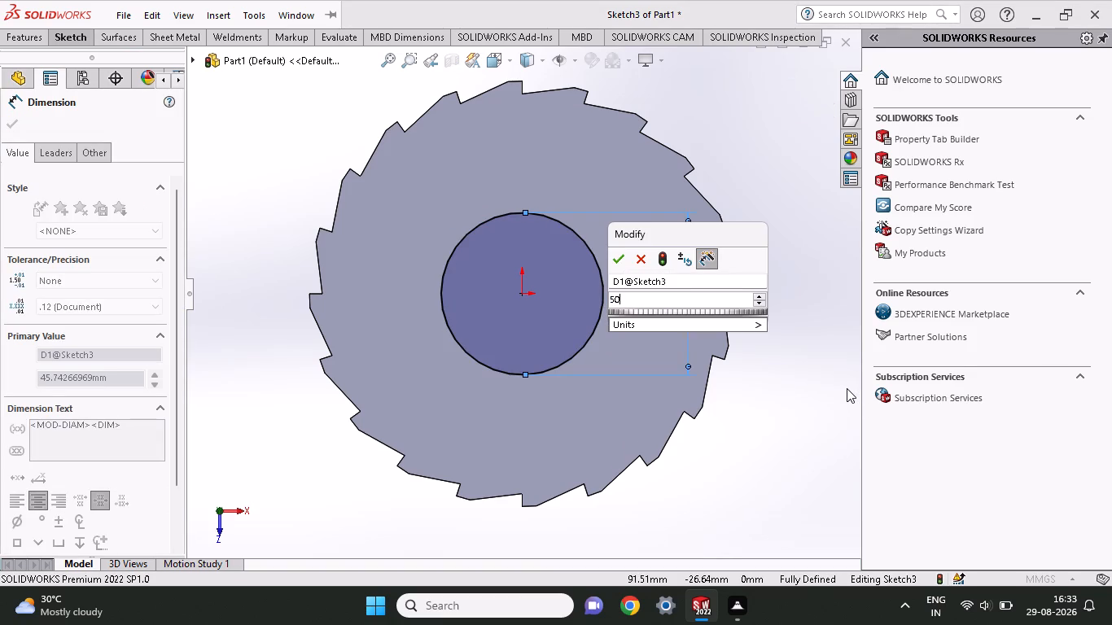
{"action": "key", "text": "Return"}
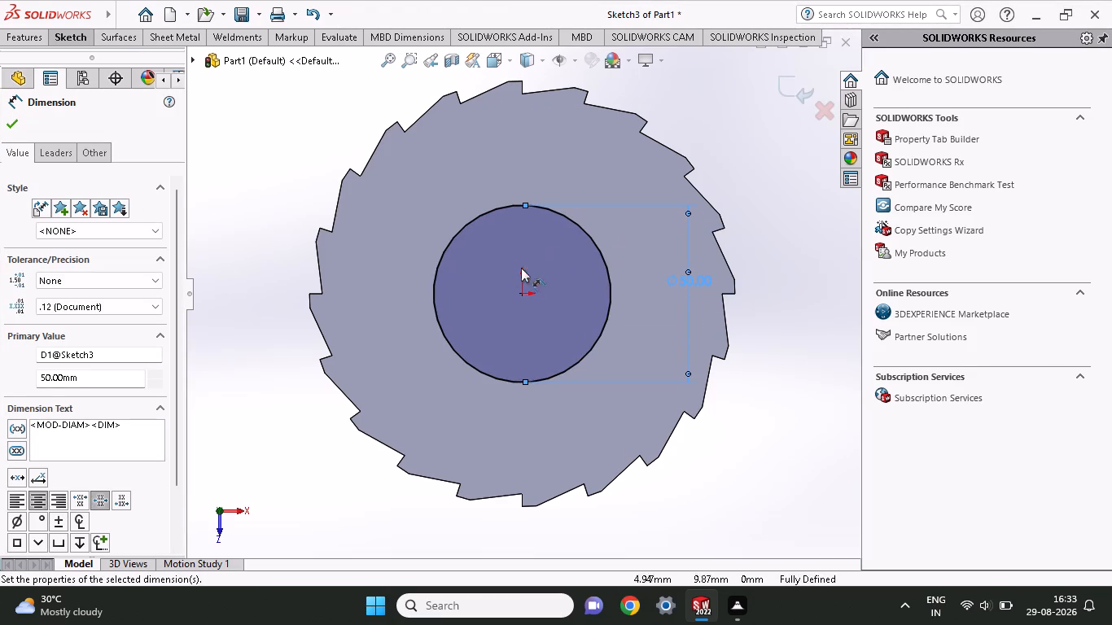
Set up a merged blind extrusion of the 50 mm circle, 10 mm above the face and 11 mm in the second direction.
{"action": "middle_click_drag", "start_coordinate": [492, 303], "coordinate": [492, 149]}
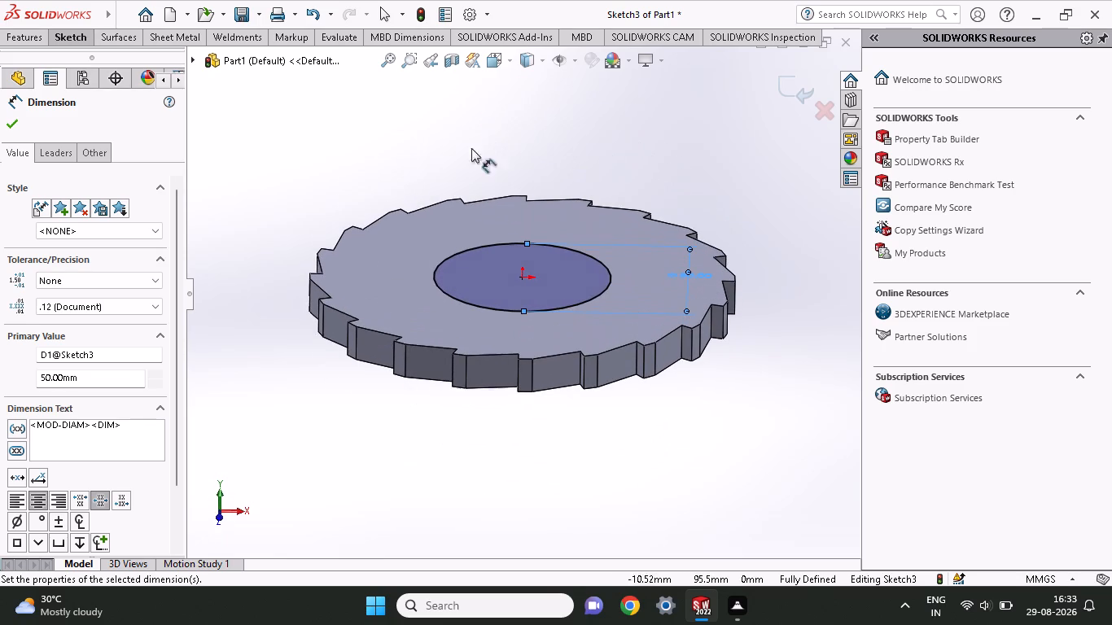
{"action": "left_click", "coordinate": [38, 31]}
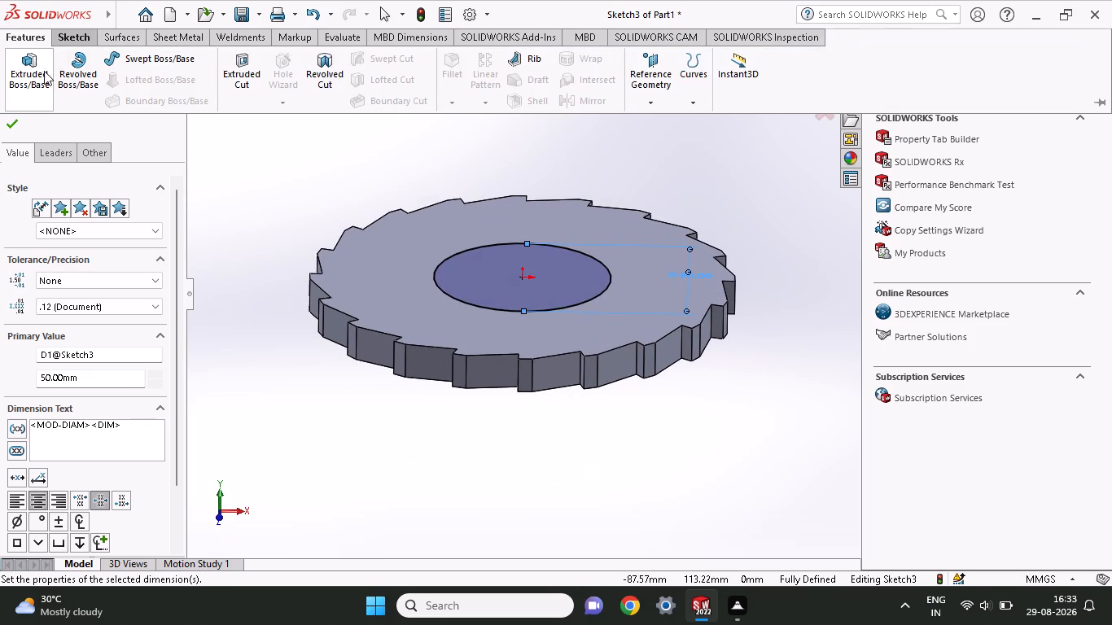
{"action": "left_click", "coordinate": [44, 81]}
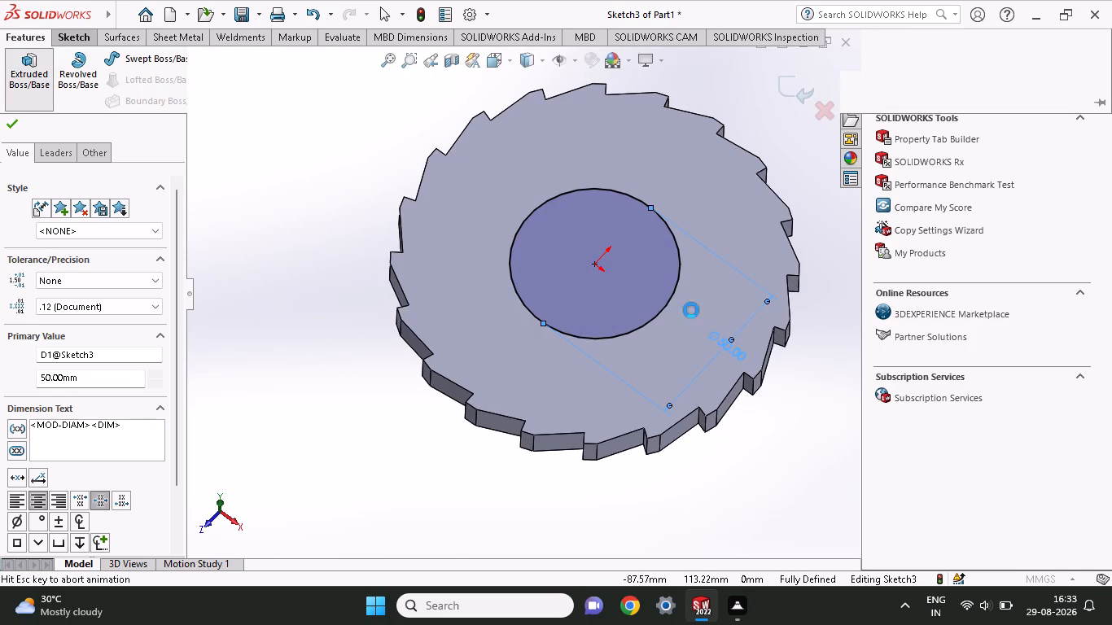
{"action": "middle_click_drag", "start_coordinate": [642, 299], "coordinate": [645, 213]}
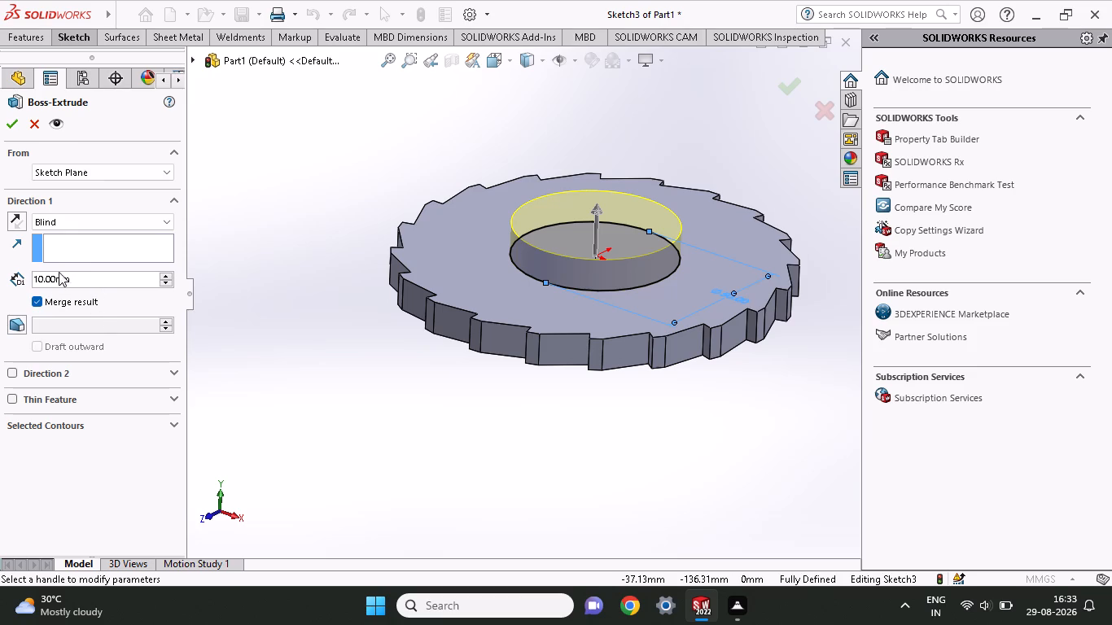
{"action": "left_click", "coordinate": [10, 376]}
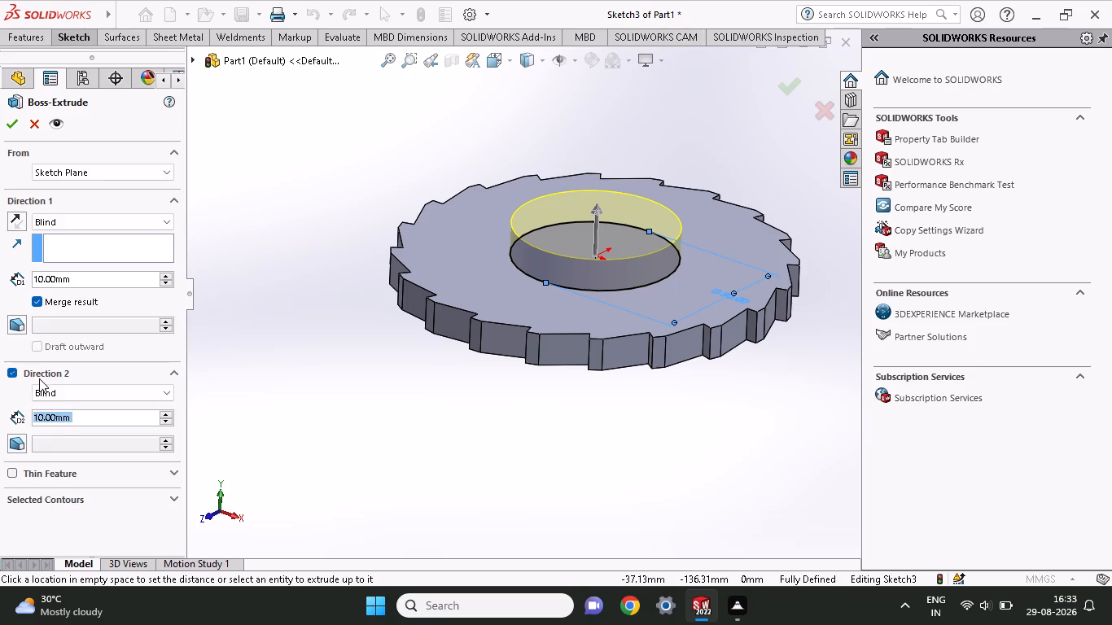
{"action": "left_click", "coordinate": [90, 417]}
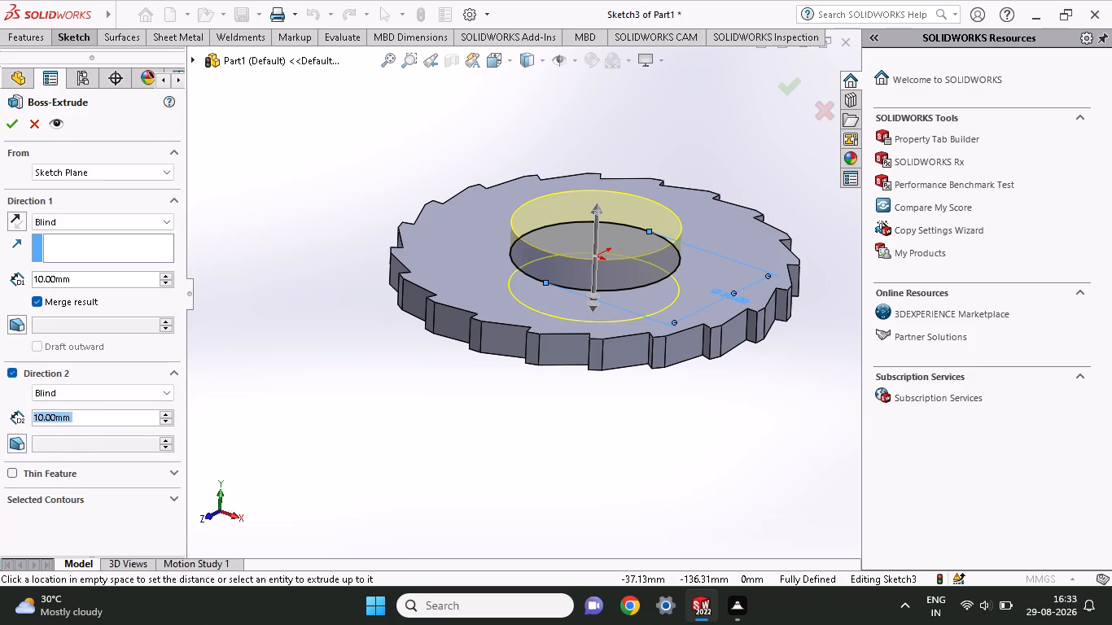
{"action": "left_click_drag", "start_coordinate": [90, 417], "coordinate": [0, 431]}
{"action": "type", "text": "11"}
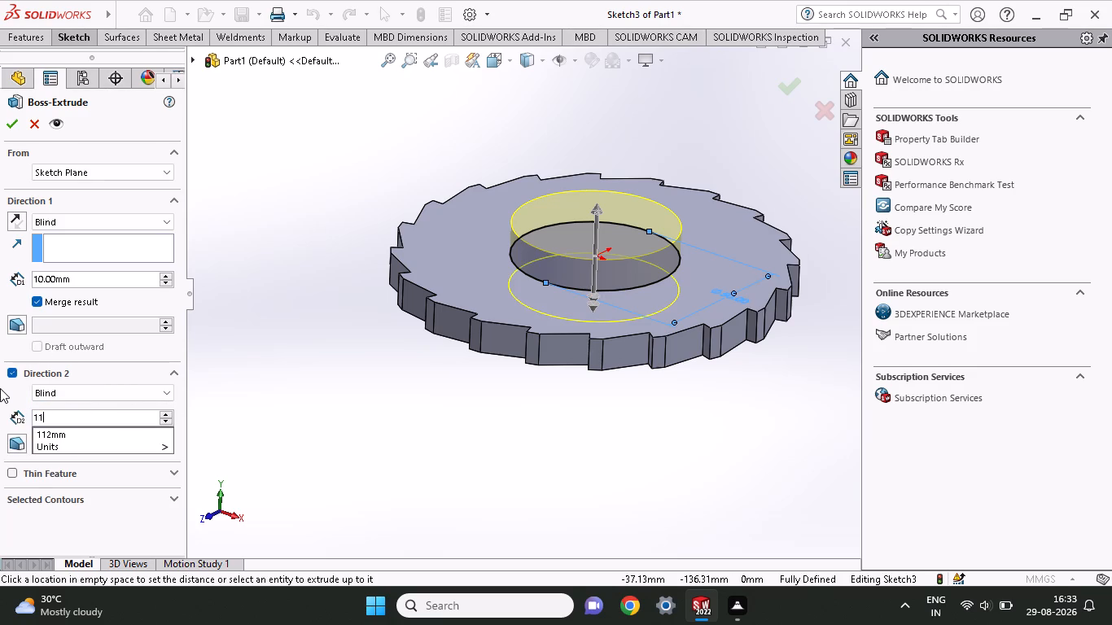
{"action": "key", "text": "Return"}
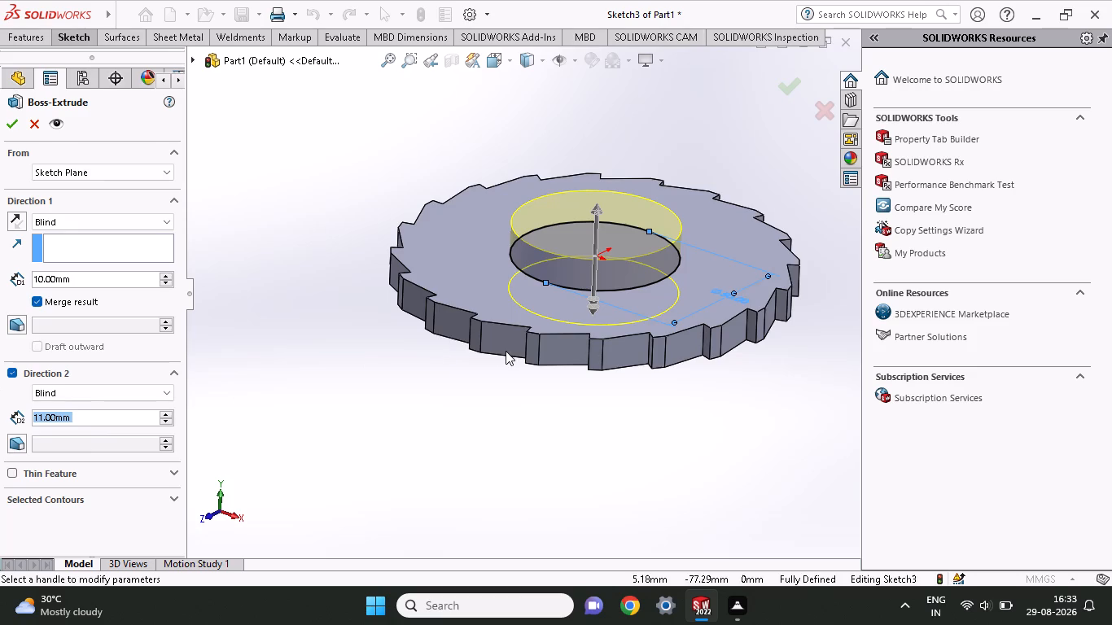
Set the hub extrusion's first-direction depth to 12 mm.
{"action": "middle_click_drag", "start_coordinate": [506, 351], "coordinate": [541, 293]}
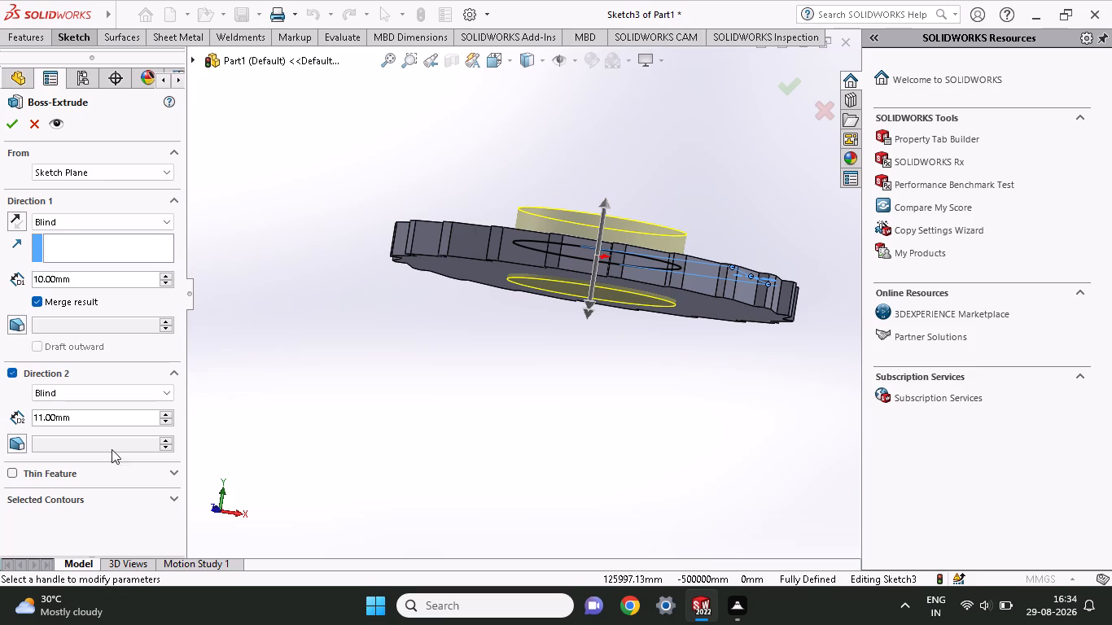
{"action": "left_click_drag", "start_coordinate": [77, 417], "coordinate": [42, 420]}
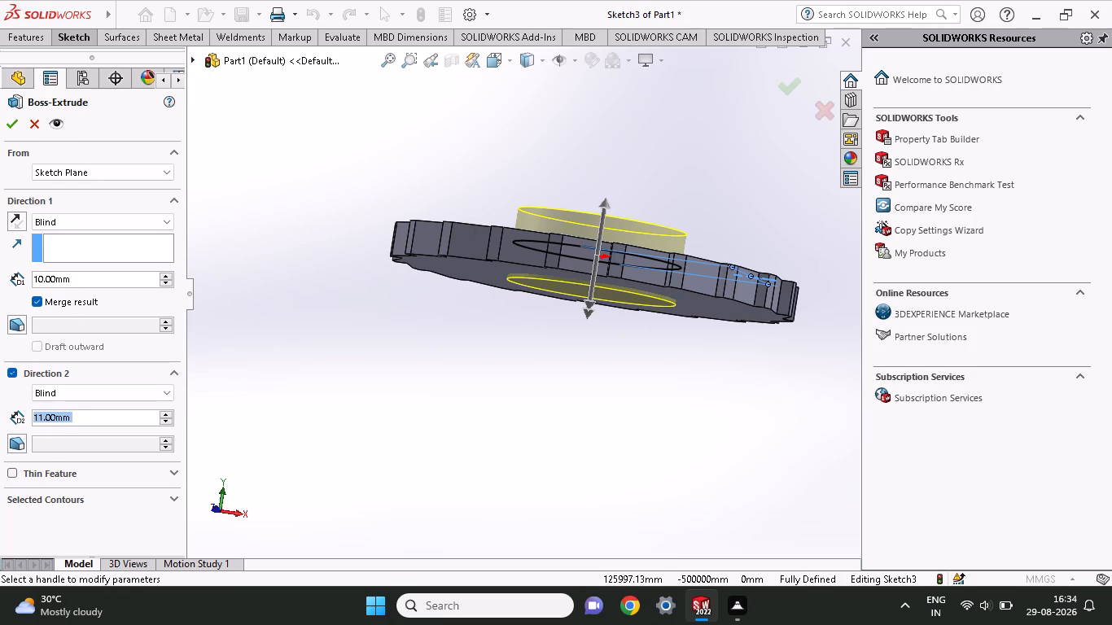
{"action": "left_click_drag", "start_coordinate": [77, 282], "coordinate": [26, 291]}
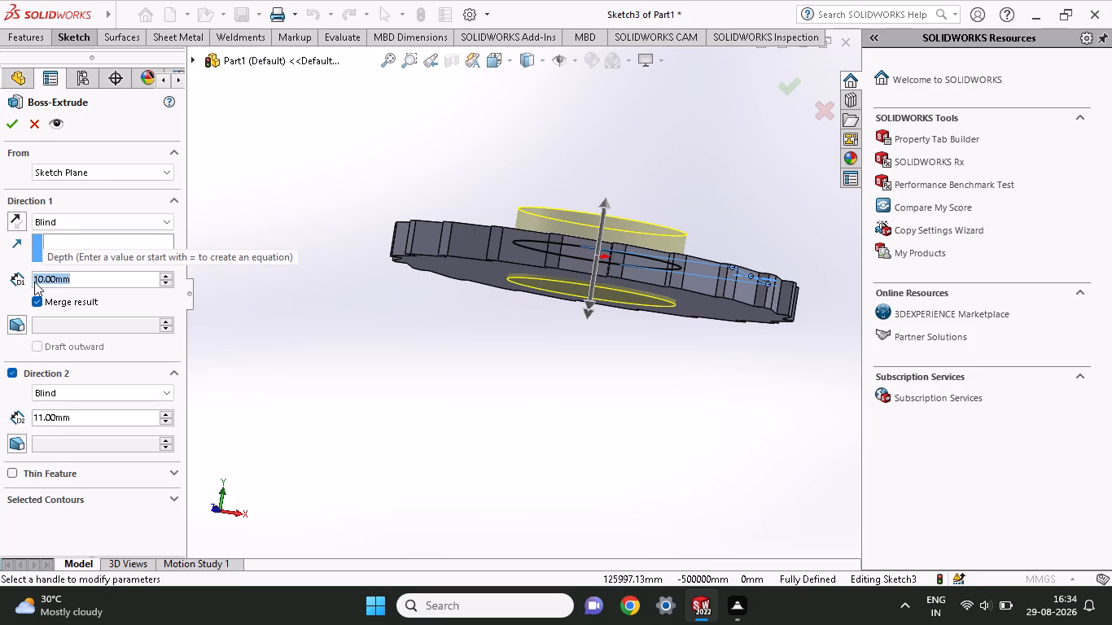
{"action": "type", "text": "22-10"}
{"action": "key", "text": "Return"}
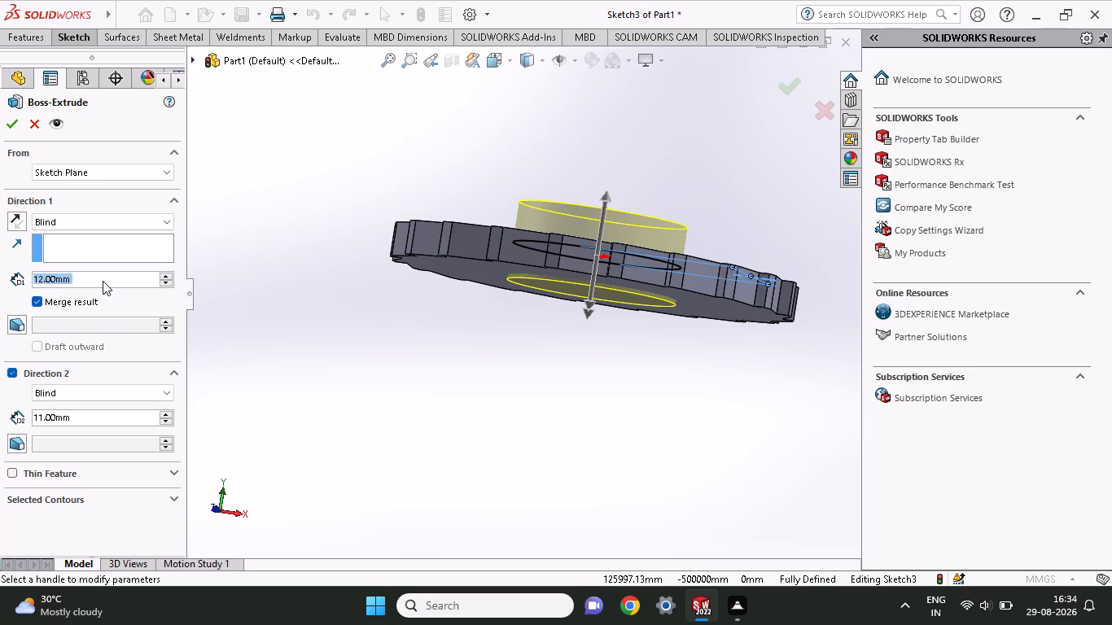
Set the hub extrusion's first-direction depth to 6 mm.
{"action": "left_click_drag", "start_coordinate": [103, 281], "coordinate": [37, 287]}
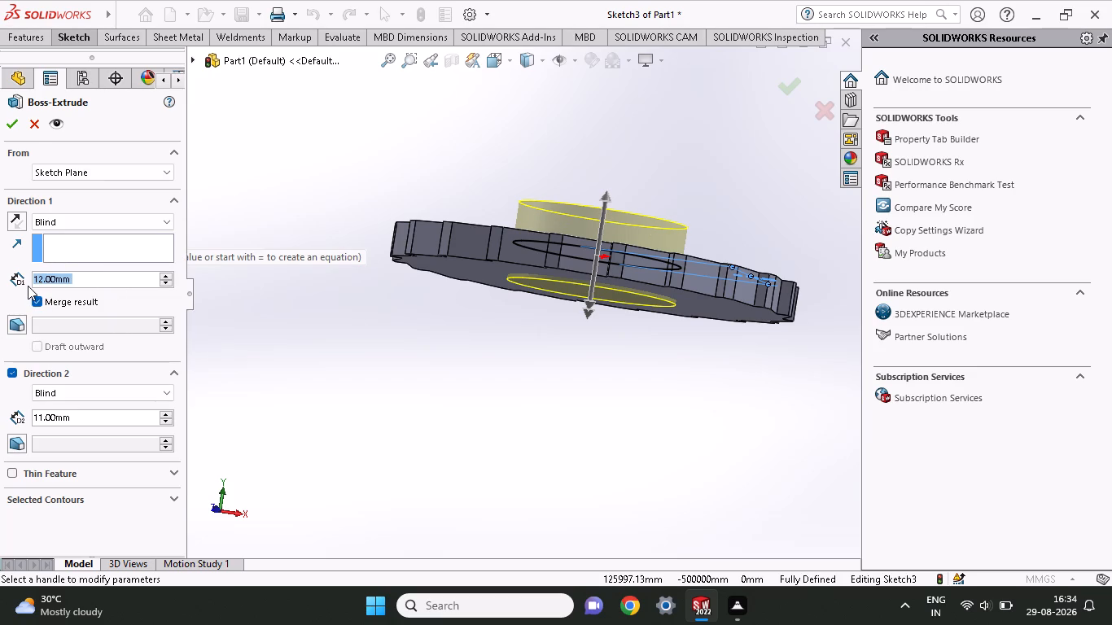
{"action": "key", "text": "6"}
{"action": "key", "text": "Return"}
Set the hub extrusion's second-direction depth to 16 mm and complete the boss.
{"action": "middle_click_drag", "start_coordinate": [390, 318], "coordinate": [391, 319]}
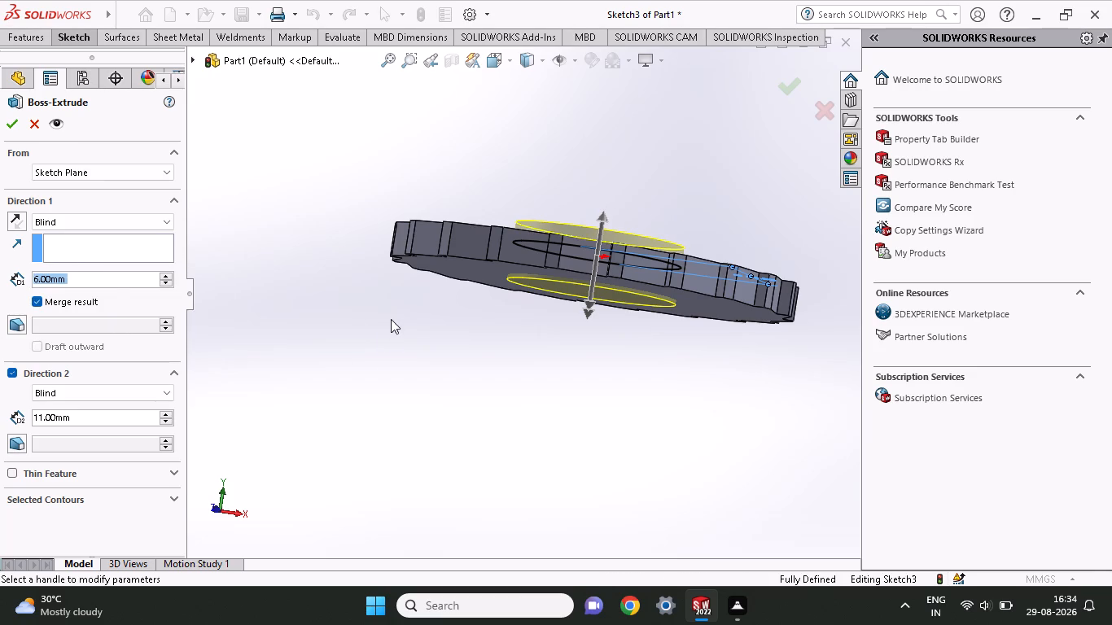
{"action": "middle_click_drag", "start_coordinate": [391, 319], "coordinate": [413, 327]}
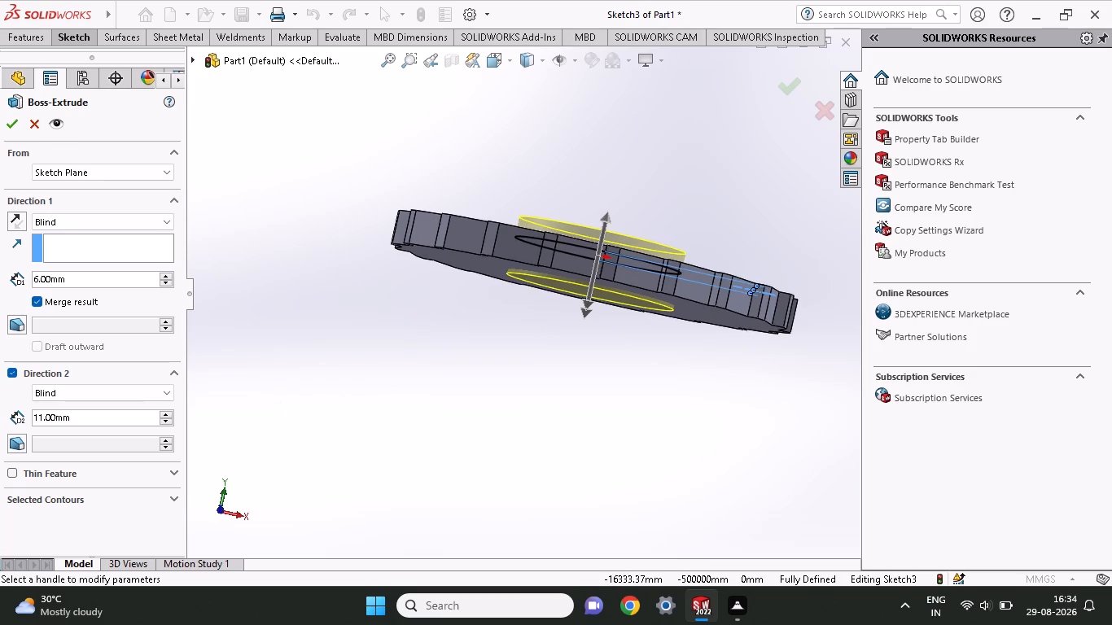
{"action": "left_click_drag", "start_coordinate": [135, 419], "coordinate": [120, 421]}
{"action": "left_click_drag", "start_coordinate": [94, 416], "coordinate": [51, 416]}
{"action": "left_click_drag", "start_coordinate": [51, 416], "coordinate": [0, 420]}
{"action": "left_click_drag", "start_coordinate": [85, 412], "coordinate": [0, 445]}
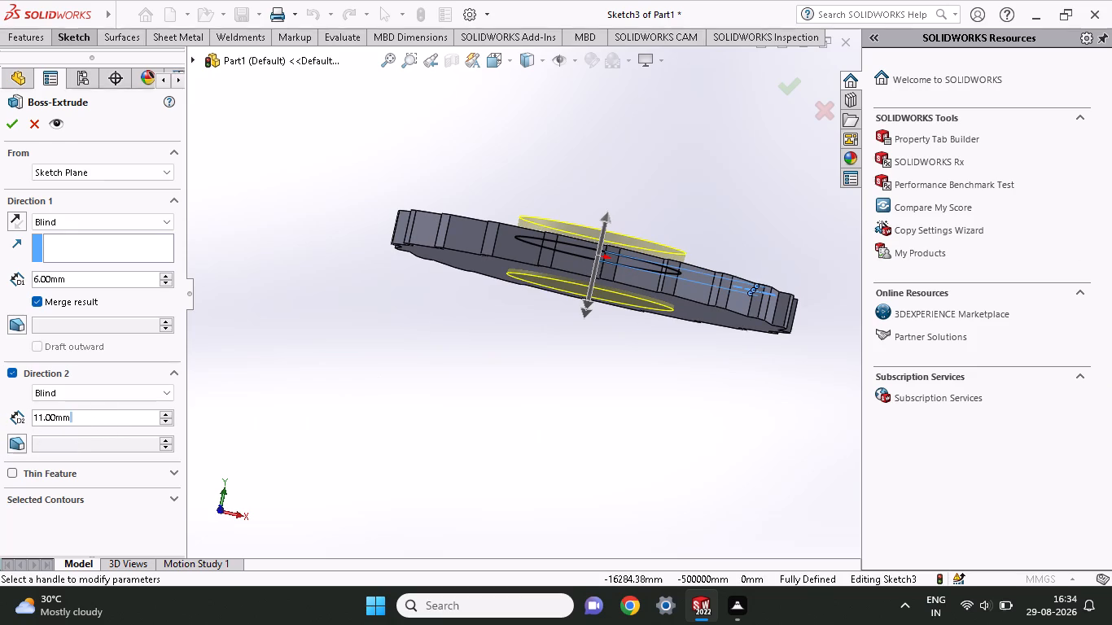
{"action": "left_click_drag", "start_coordinate": [61, 413], "coordinate": [17, 430]}
{"action": "left_click_drag", "start_coordinate": [89, 417], "coordinate": [0, 421]}
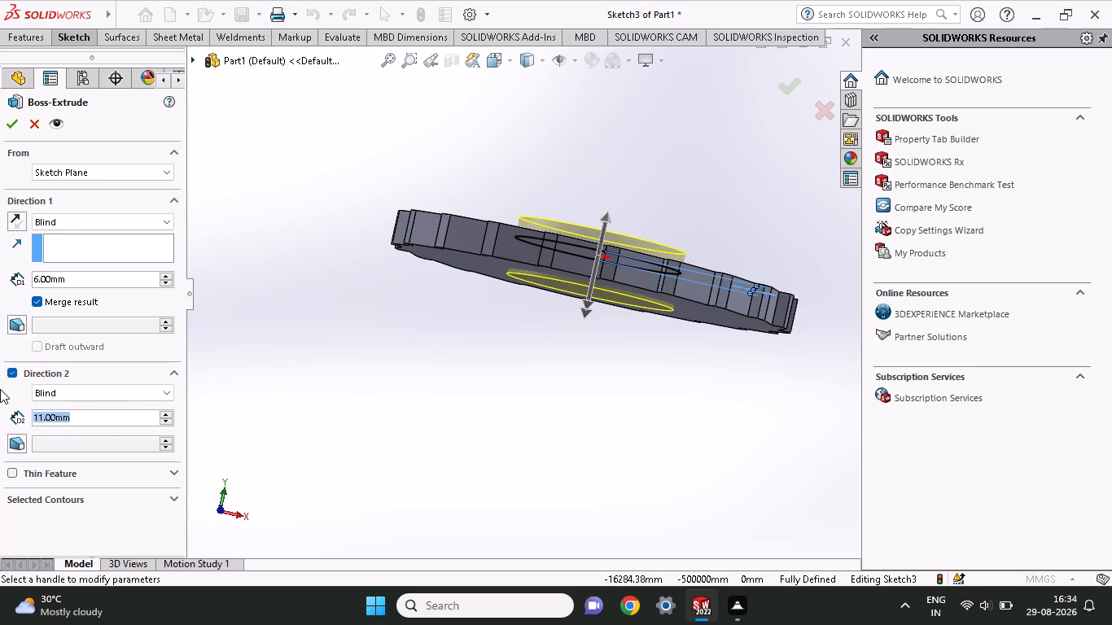
{"action": "key", "text": "BackSpace"}
{"action": "type", "text": "10+6"}
{"action": "key", "text": "Return"}
{"action": "middle_click_drag", "start_coordinate": [493, 253], "coordinate": [492, 264]}
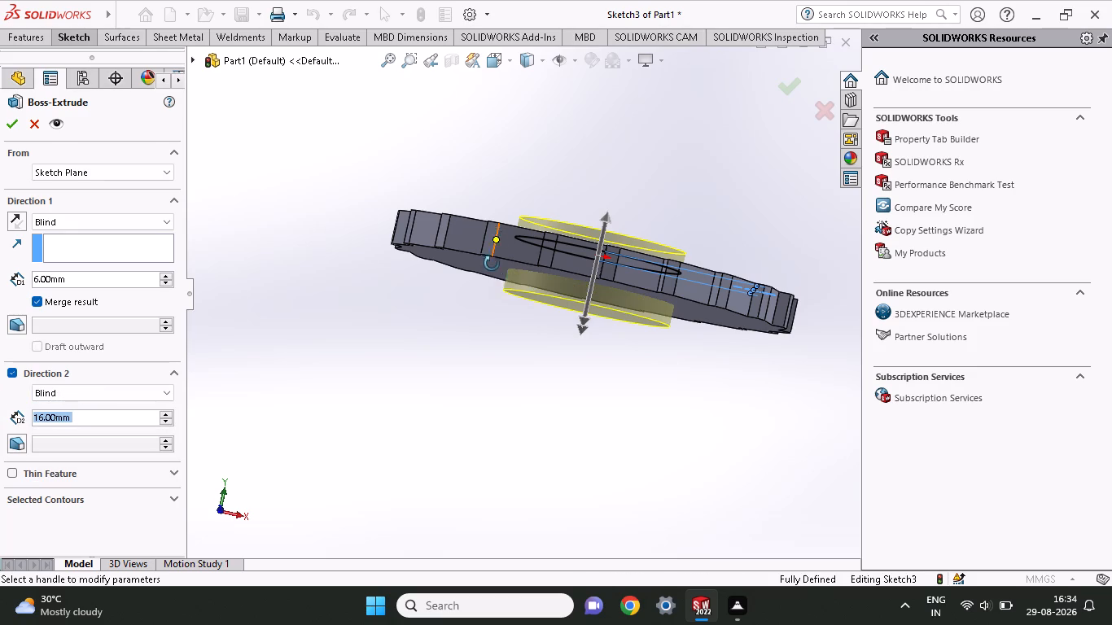
{"action": "middle_click_drag", "start_coordinate": [492, 264], "coordinate": [497, 263]}
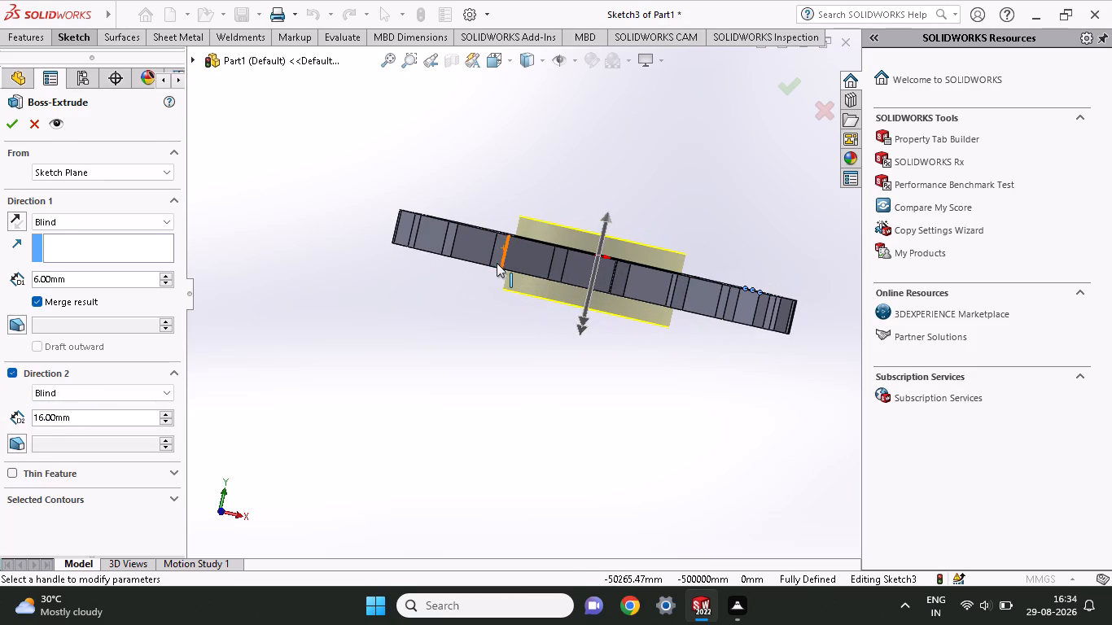
{"action": "left_click", "coordinate": [17, 129]}
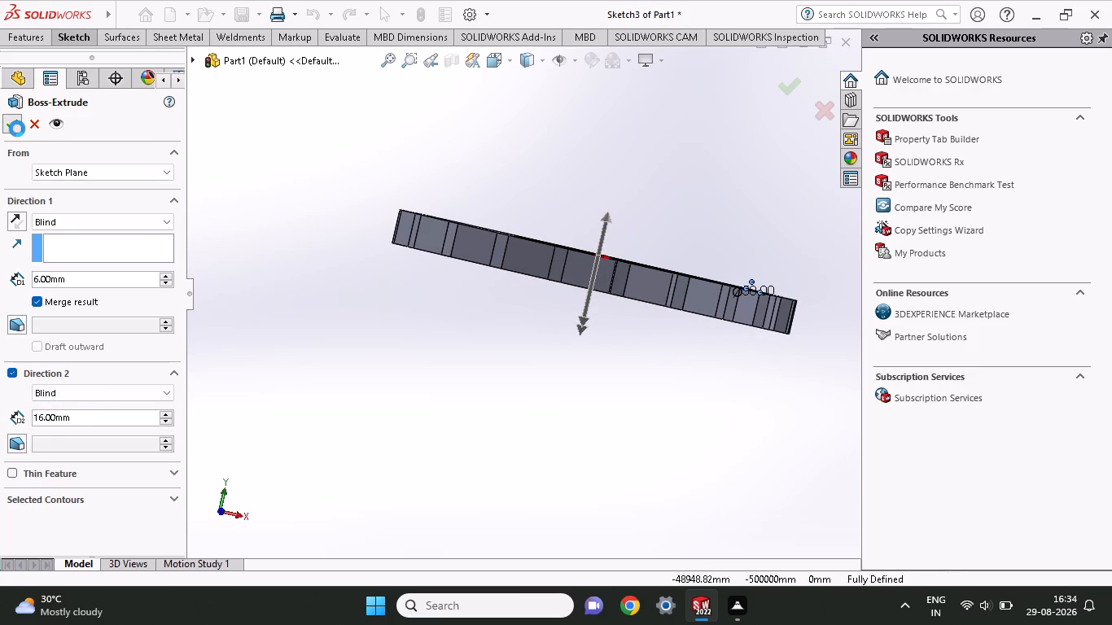
Start a sketch on the hub's top face and draw a circle of about 11 mm radius centred on the origin.
{"action": "middle_click_drag", "start_coordinate": [560, 146], "coordinate": [553, 165]}
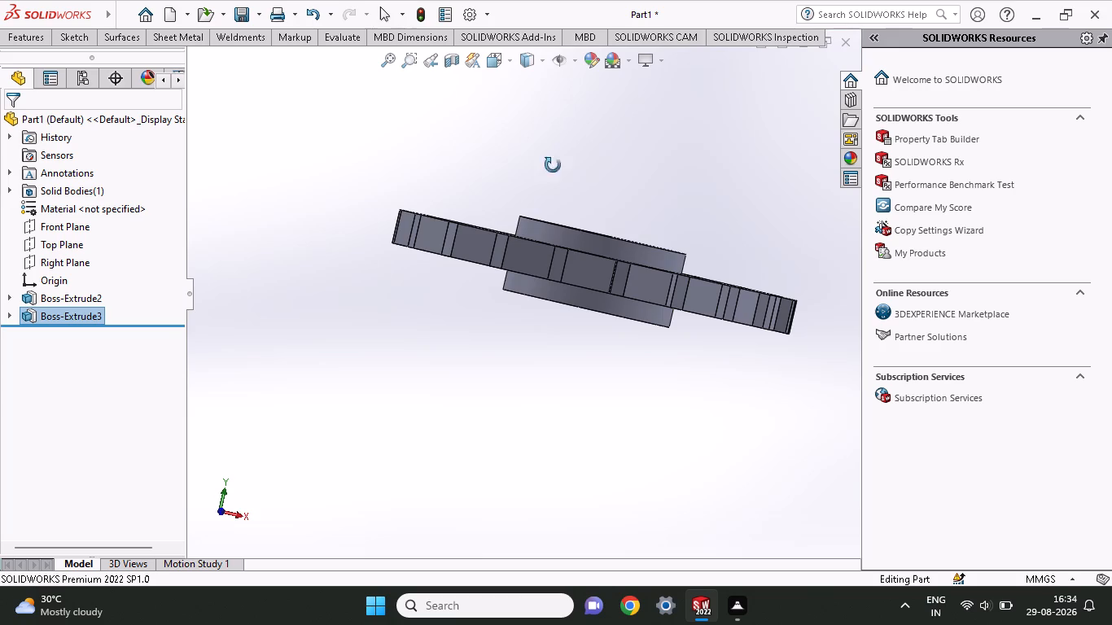
{"action": "middle_click_drag", "start_coordinate": [553, 165], "coordinate": [510, 253]}
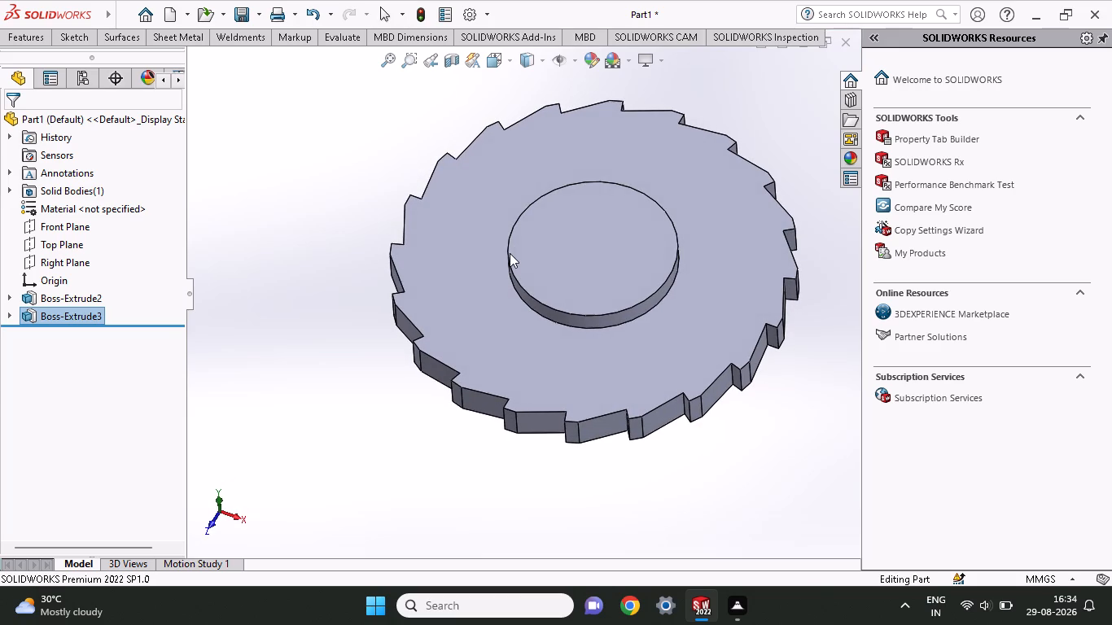
{"action": "left_click", "coordinate": [593, 263]}
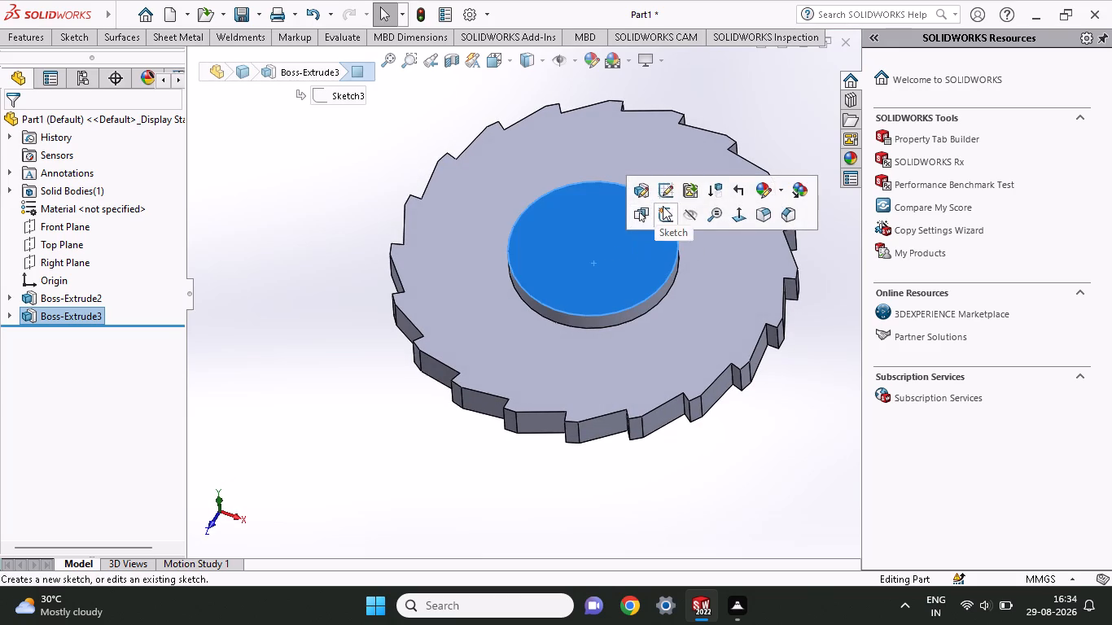
{"action": "left_click", "coordinate": [663, 206]}
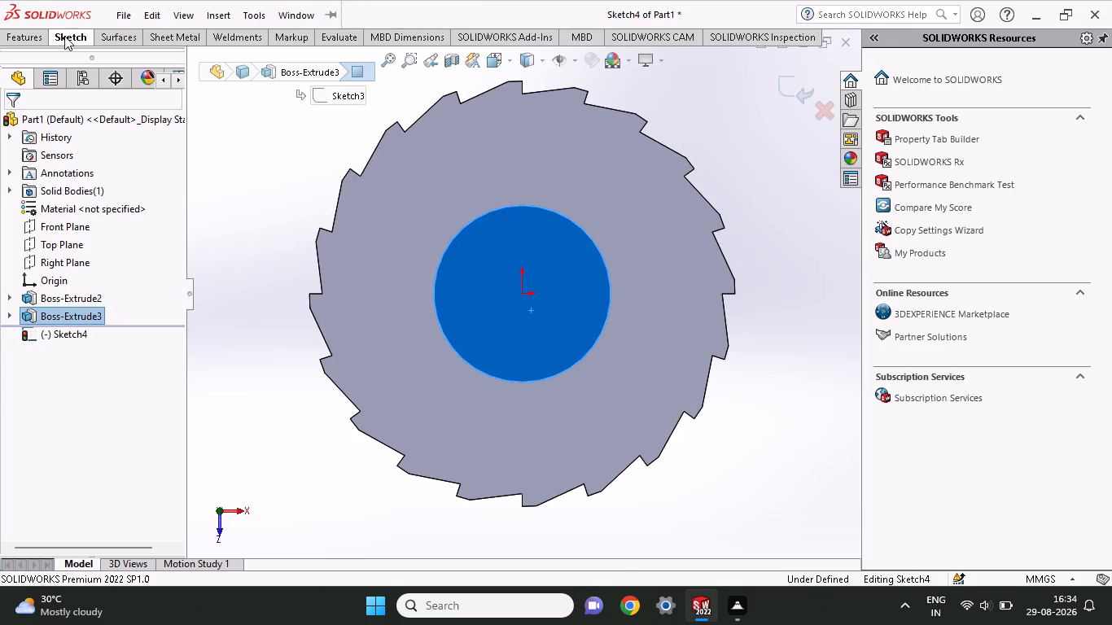
{"action": "left_click", "coordinate": [64, 38]}
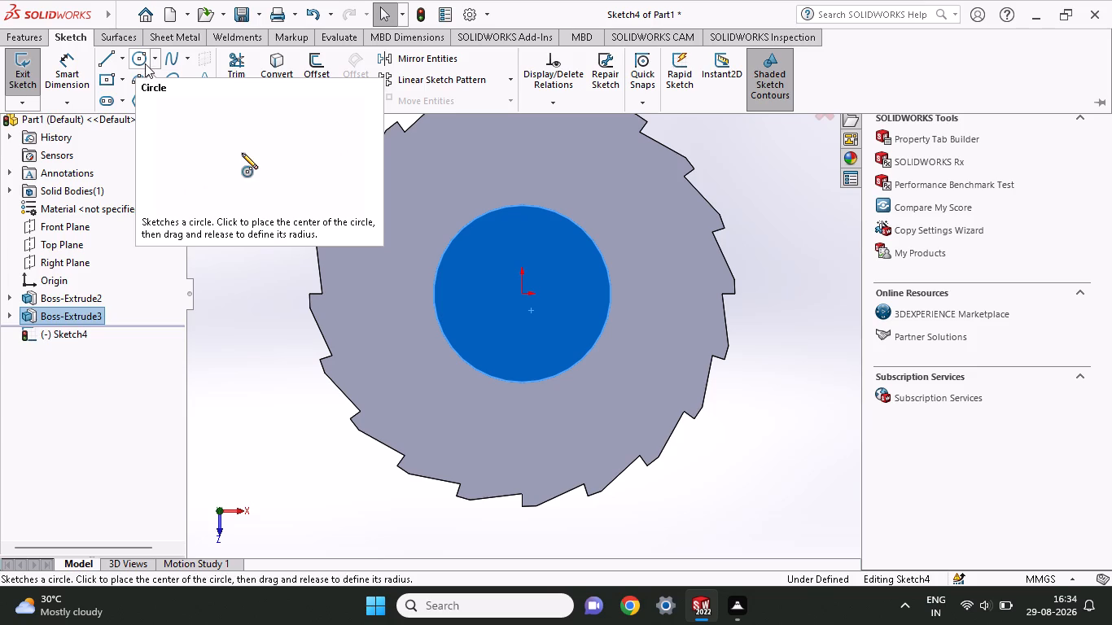
{"action": "left_click", "coordinate": [145, 63]}
{"action": "left_click", "coordinate": [521, 295]}
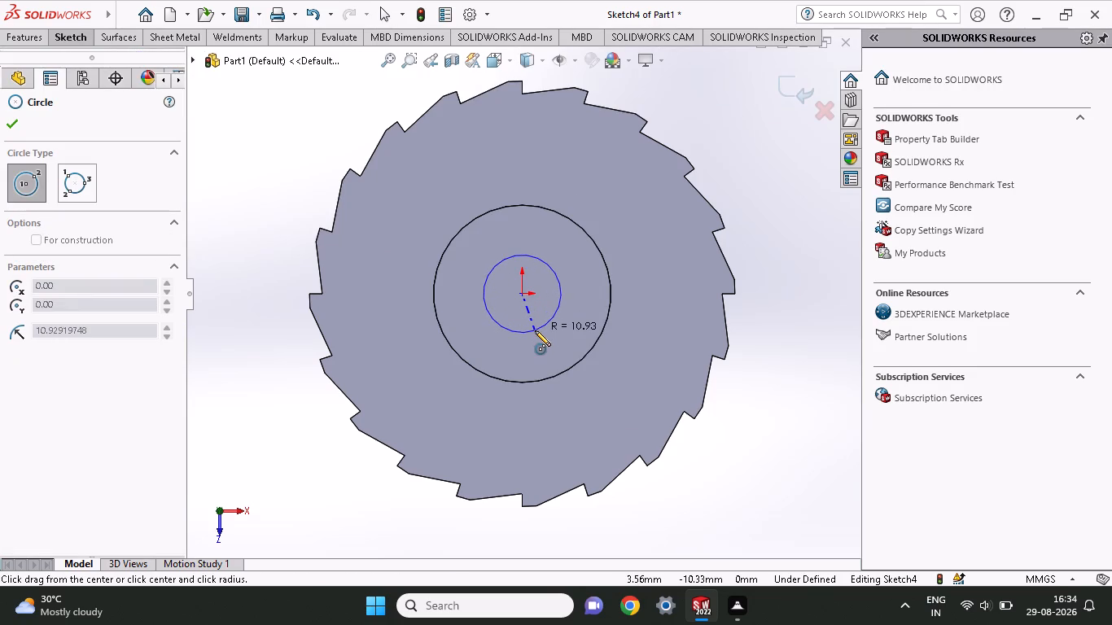
{"action": "left_click", "coordinate": [535, 330]}
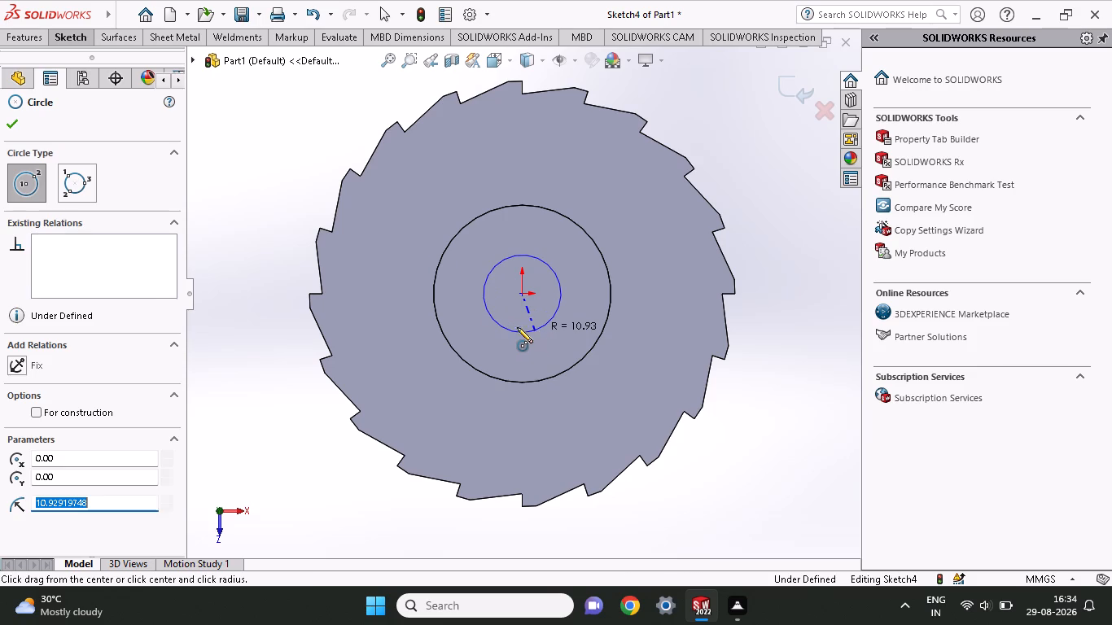
Dimension the bore circle's diameter and set it to 28.5 mm.
{"action": "left_click", "coordinate": [69, 33]}
{"action": "left_click", "coordinate": [69, 72]}
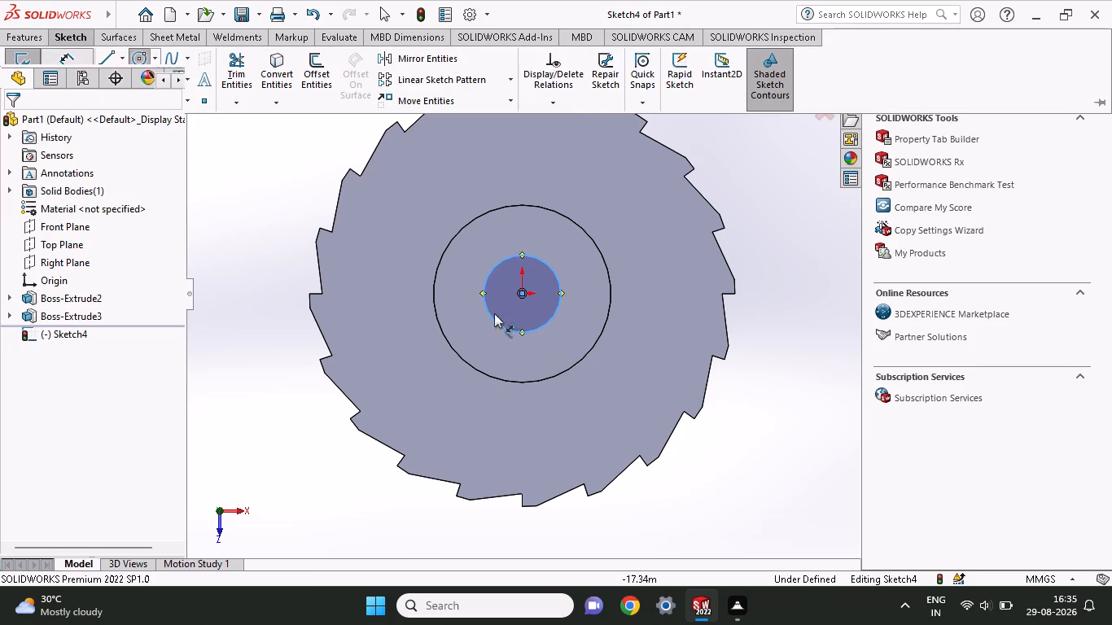
{"action": "left_click", "coordinate": [523, 334]}
{"action": "left_click", "coordinate": [241, 317]}
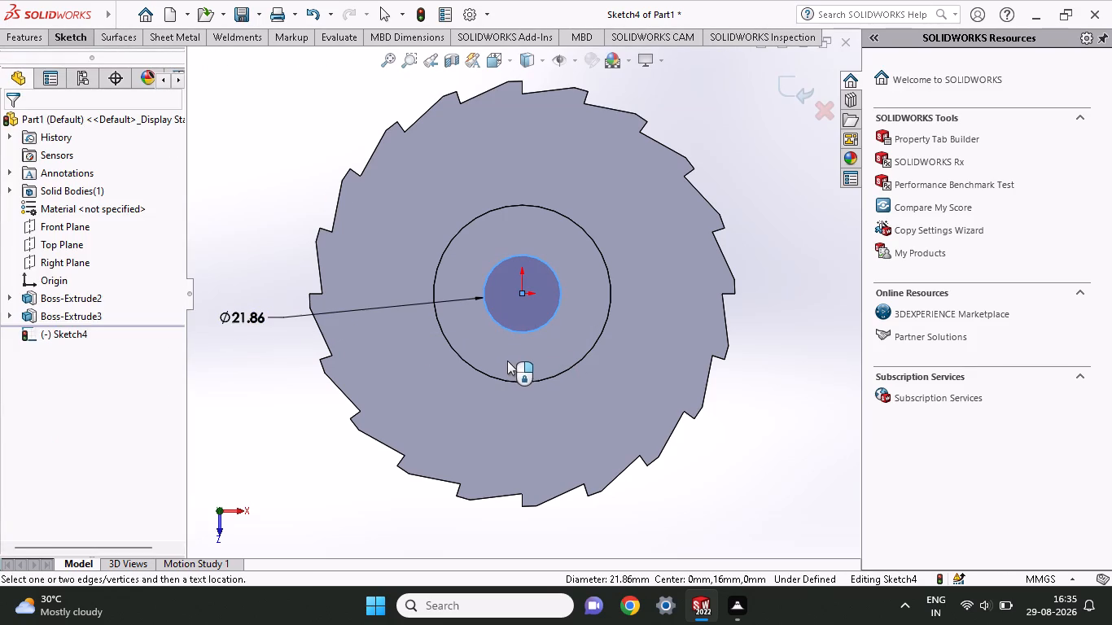
{"action": "type", "text": "28.5"}
{"action": "key", "text": "Return"}
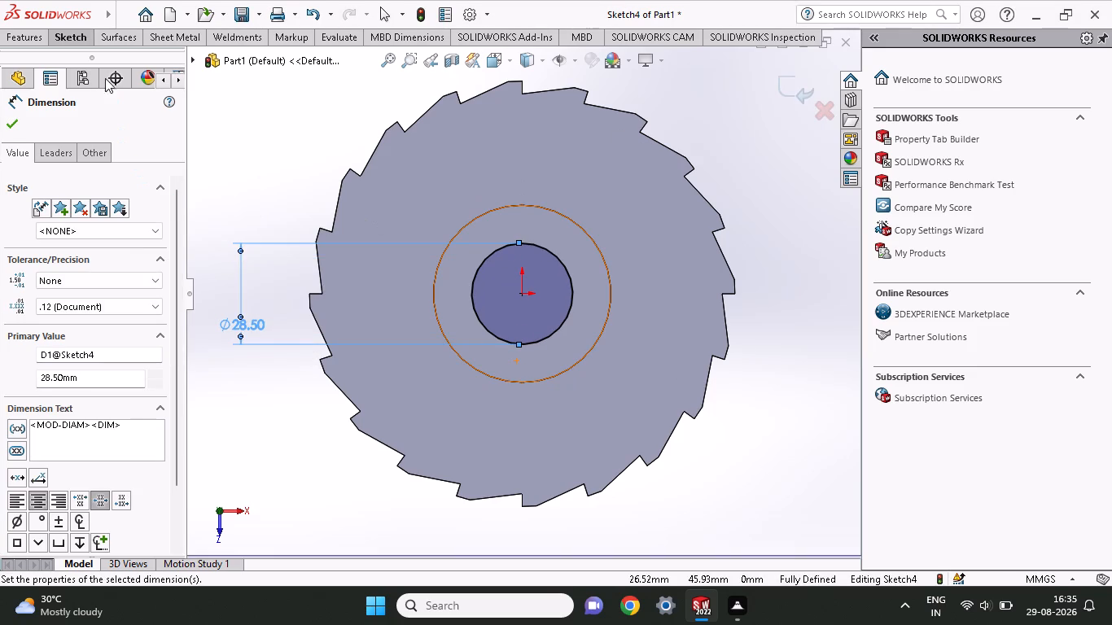
Draw a corner rectangle about 10 mm wide for the keyway, rising from the upper edge of the 28.5 mm circle.
{"action": "left_click", "coordinate": [73, 35]}
{"action": "left_click", "coordinate": [112, 50]}
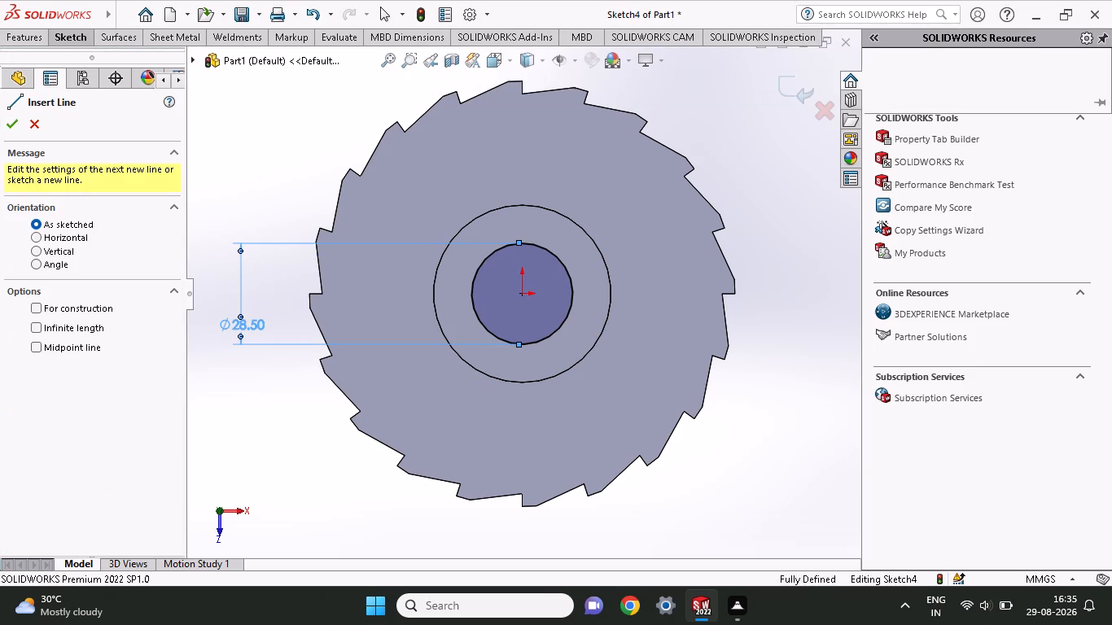
{"action": "left_click", "coordinate": [70, 46]}
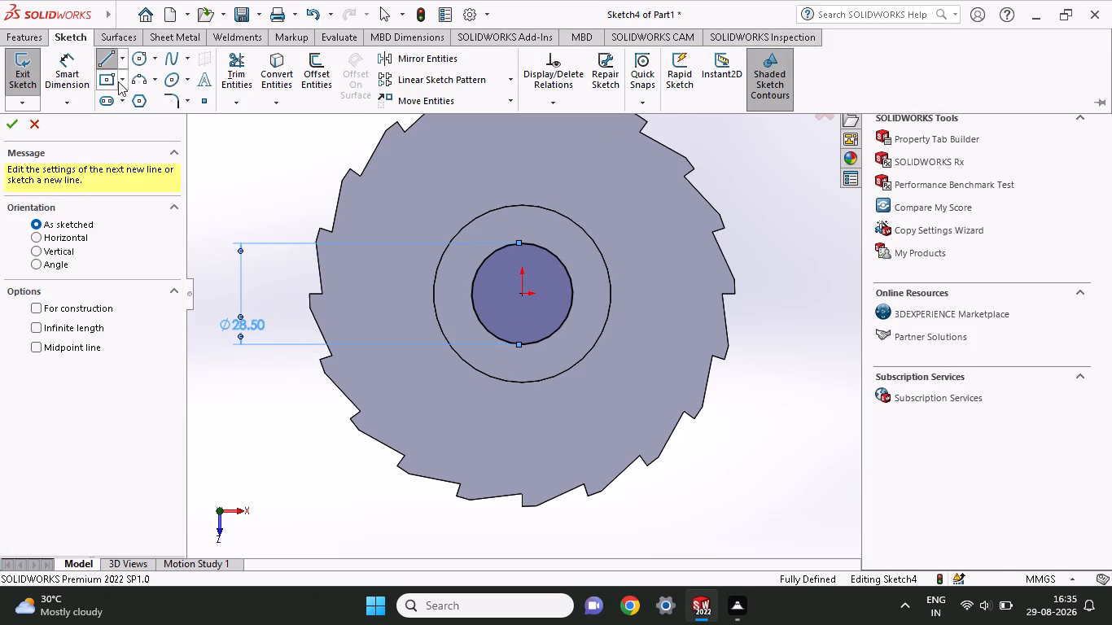
{"action": "left_click", "coordinate": [125, 75]}
{"action": "left_click", "coordinate": [131, 98]}
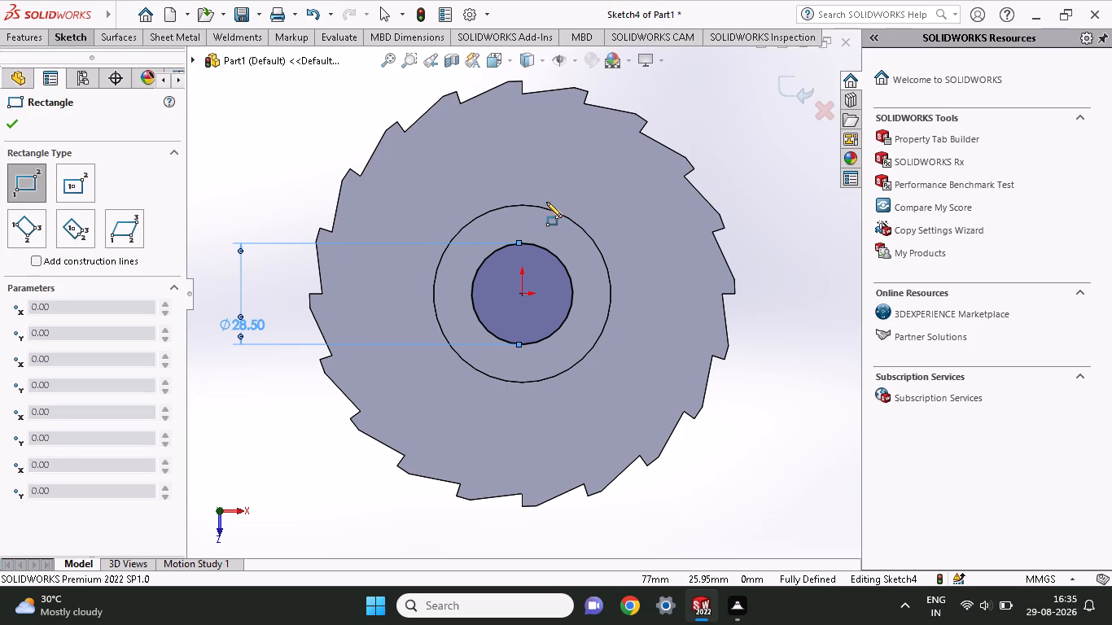
{"action": "left_click", "coordinate": [506, 248]}
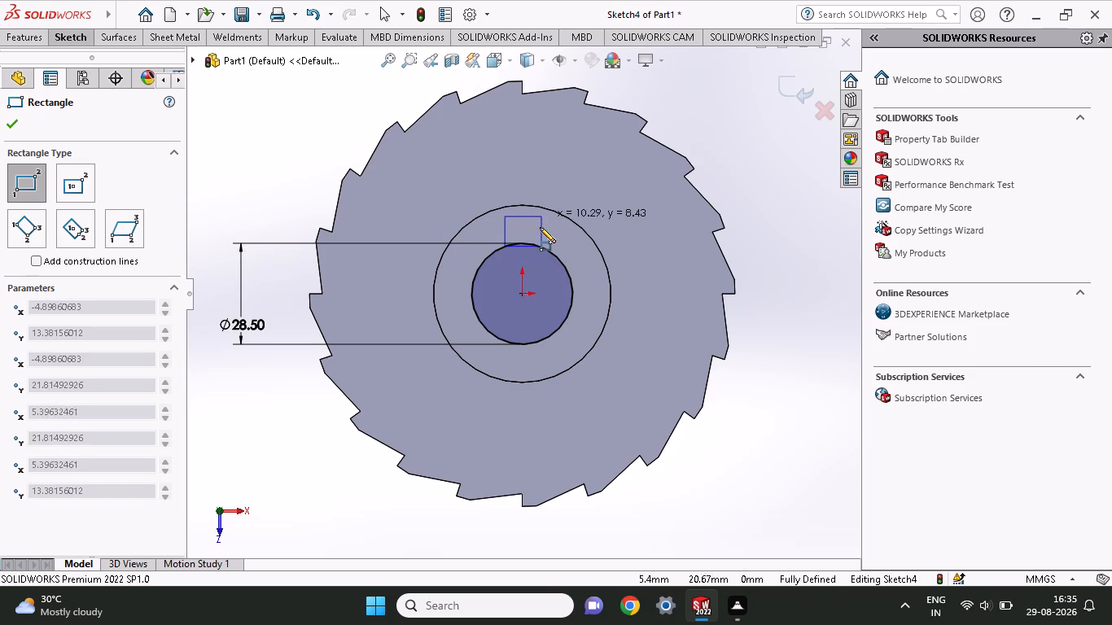
{"action": "left_click", "coordinate": [540, 226]}
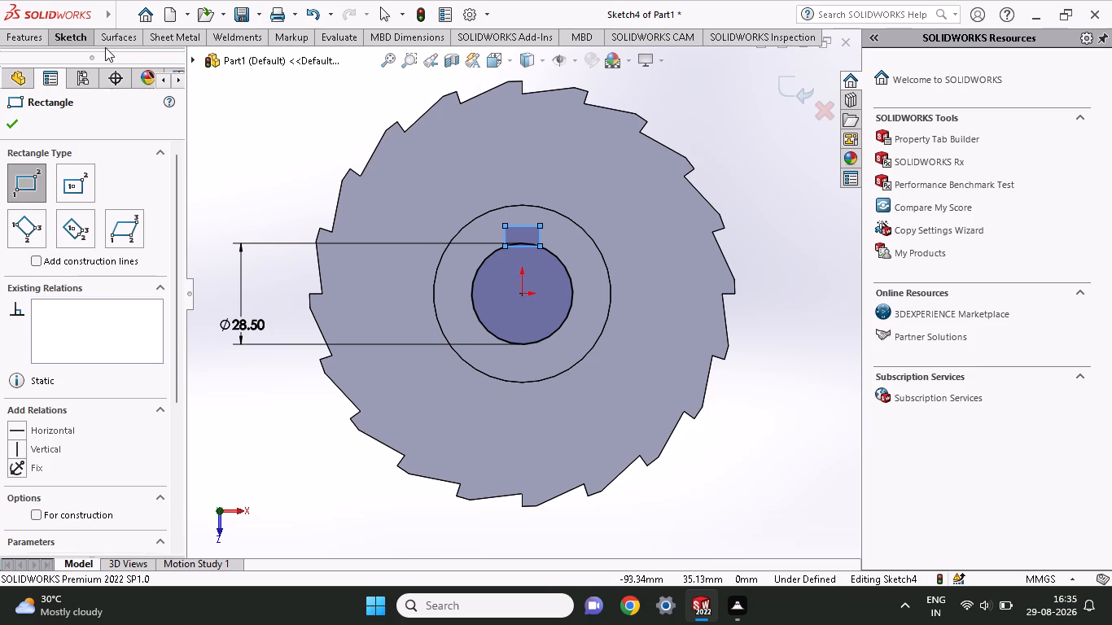
Trim the rectangle's bottom line and the circle's arc between the keyway sides to form one closed bore outline.
{"action": "left_click", "coordinate": [80, 38]}
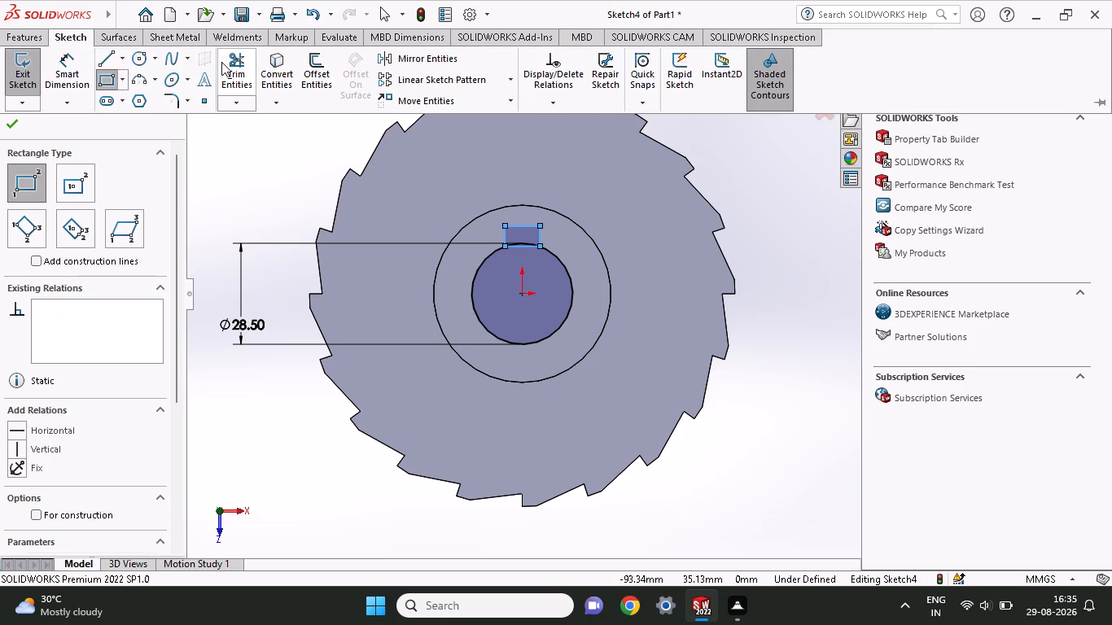
{"action": "left_click", "coordinate": [221, 62]}
{"action": "left_click", "coordinate": [528, 245]}
{"action": "left_click", "coordinate": [528, 245]}
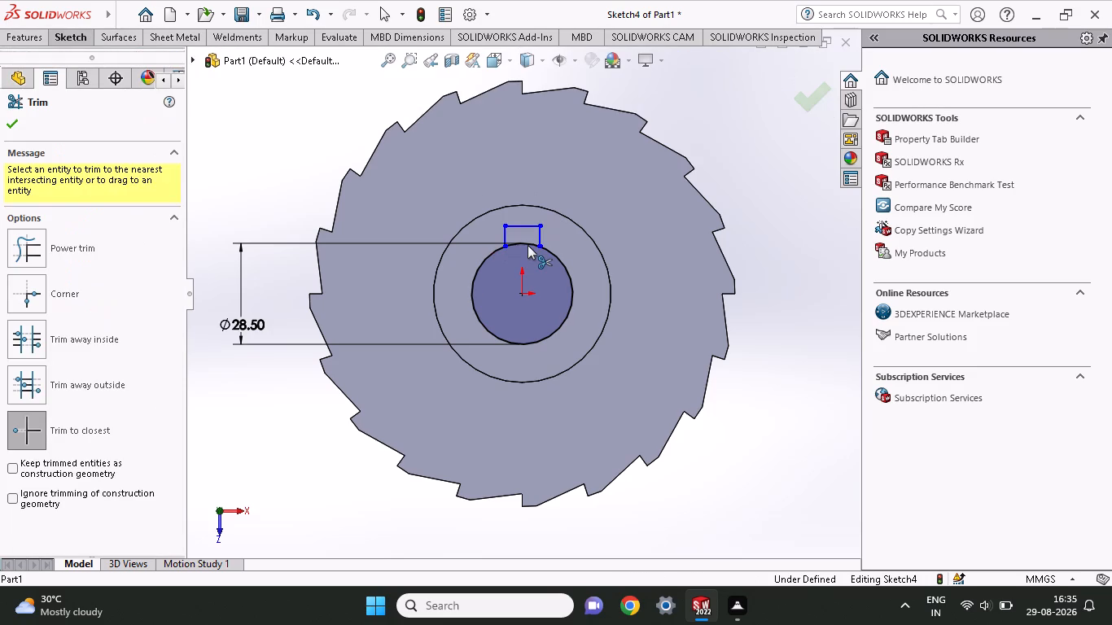
Cut the bore and keyway profile through the hub with a blind extruded cut 57 mm deep.
{"action": "left_click", "coordinate": [37, 34]}
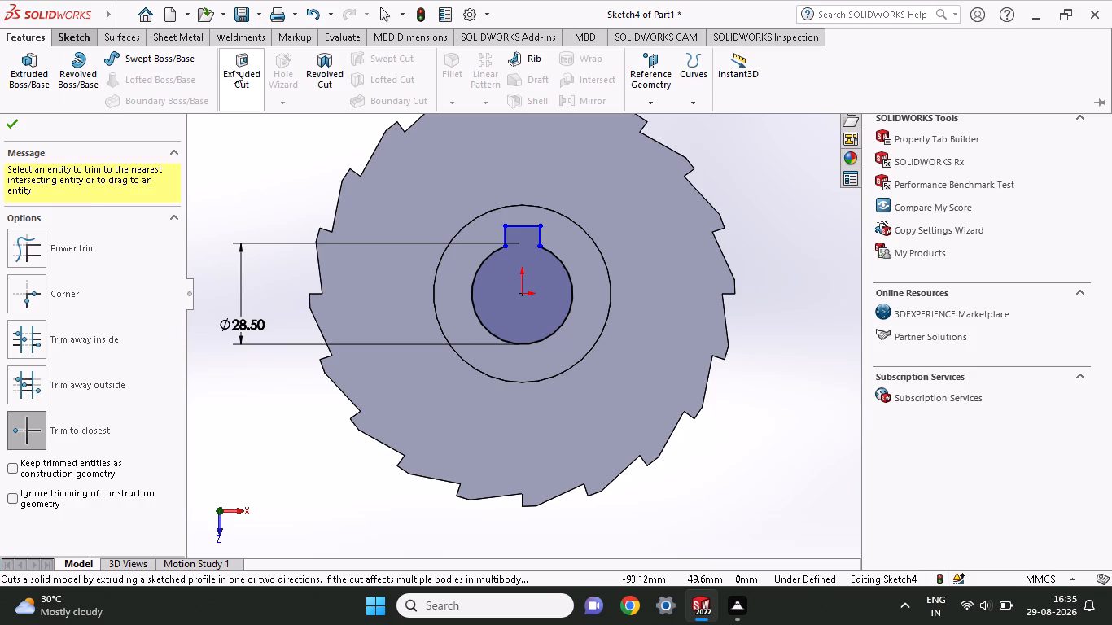
{"action": "left_click", "coordinate": [233, 72]}
{"action": "middle_click_drag", "start_coordinate": [451, 217], "coordinate": [471, 168]}
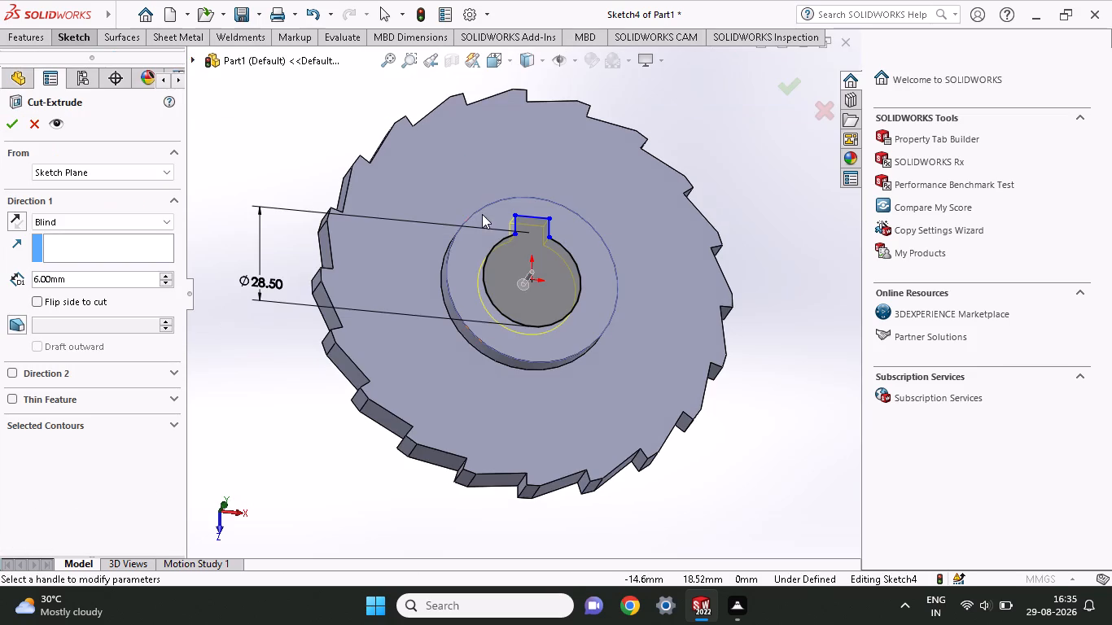
{"action": "middle_click_drag", "start_coordinate": [482, 214], "coordinate": [513, 117]}
{"action": "left_click_drag", "start_coordinate": [517, 290], "coordinate": [497, 321]}
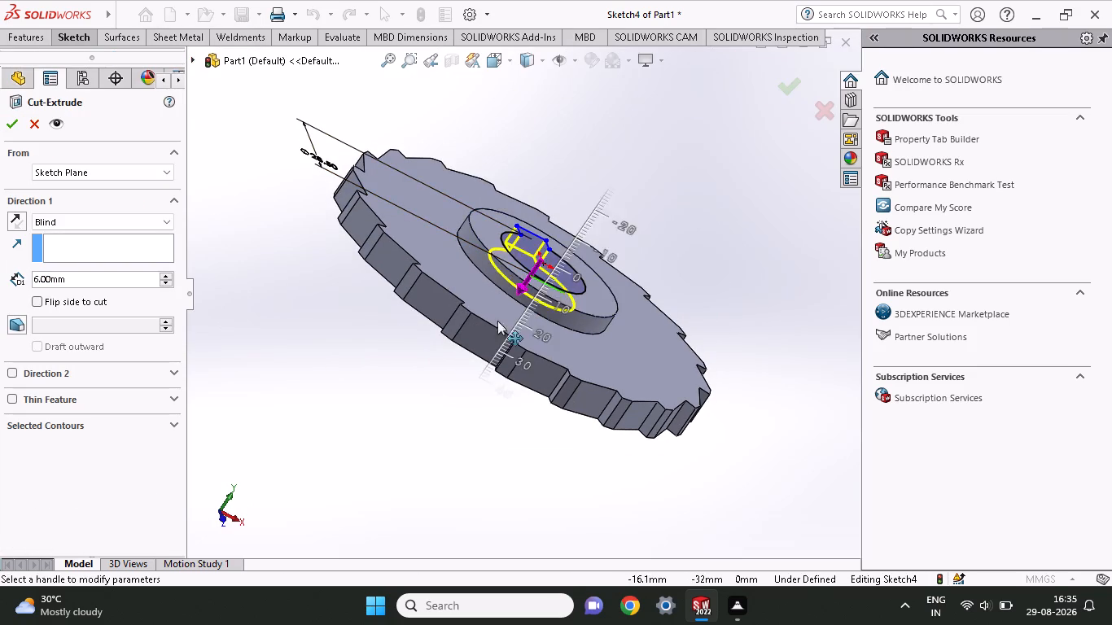
{"action": "left_click_drag", "start_coordinate": [497, 321], "coordinate": [425, 416]}
{"action": "left_click", "coordinate": [6, 121]}
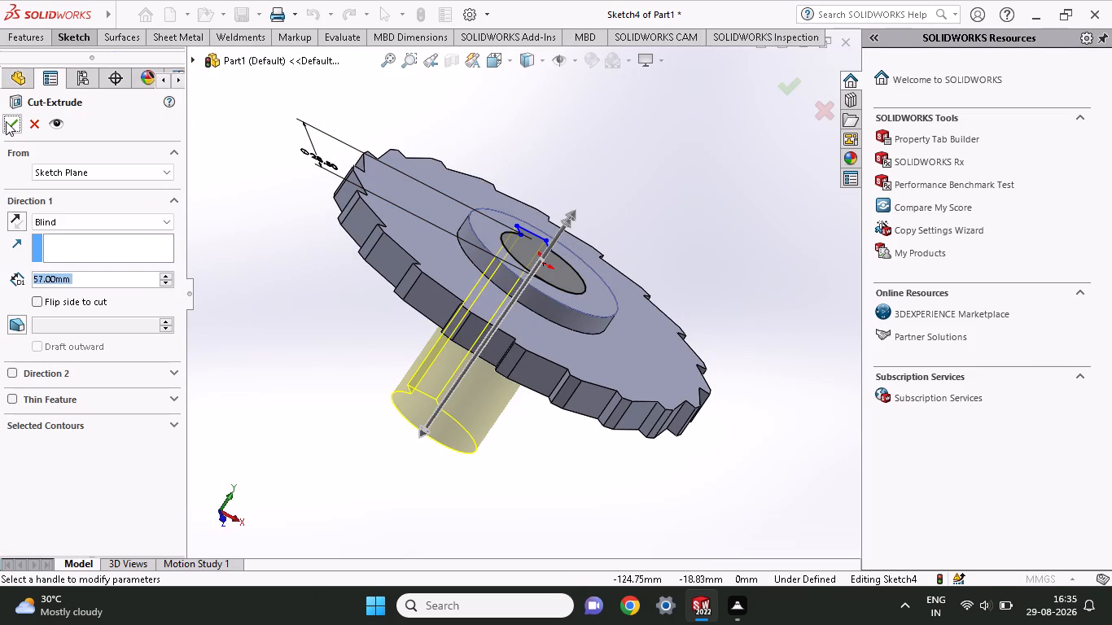
{"action": "middle_click_drag", "start_coordinate": [668, 199], "coordinate": [707, 166]}
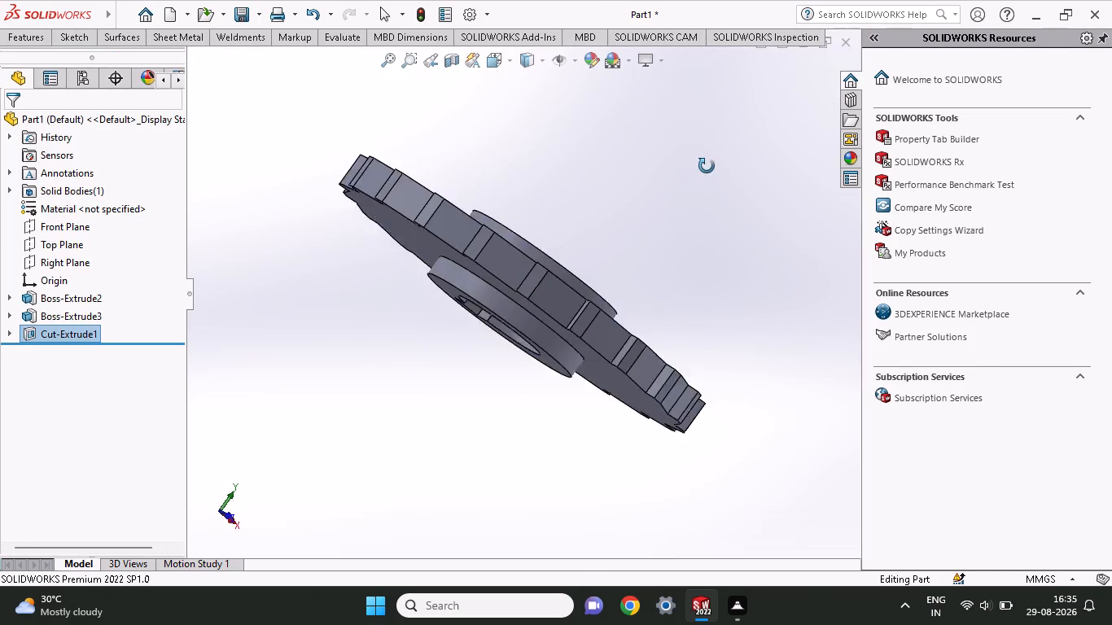
On the Top Plane, sketch three circles around the hub with radii about 7.5 mm (upper left), 7.8 mm (upper right) and 6.7 mm (below).
{"action": "middle_click_drag", "start_coordinate": [707, 166], "coordinate": [616, 273]}
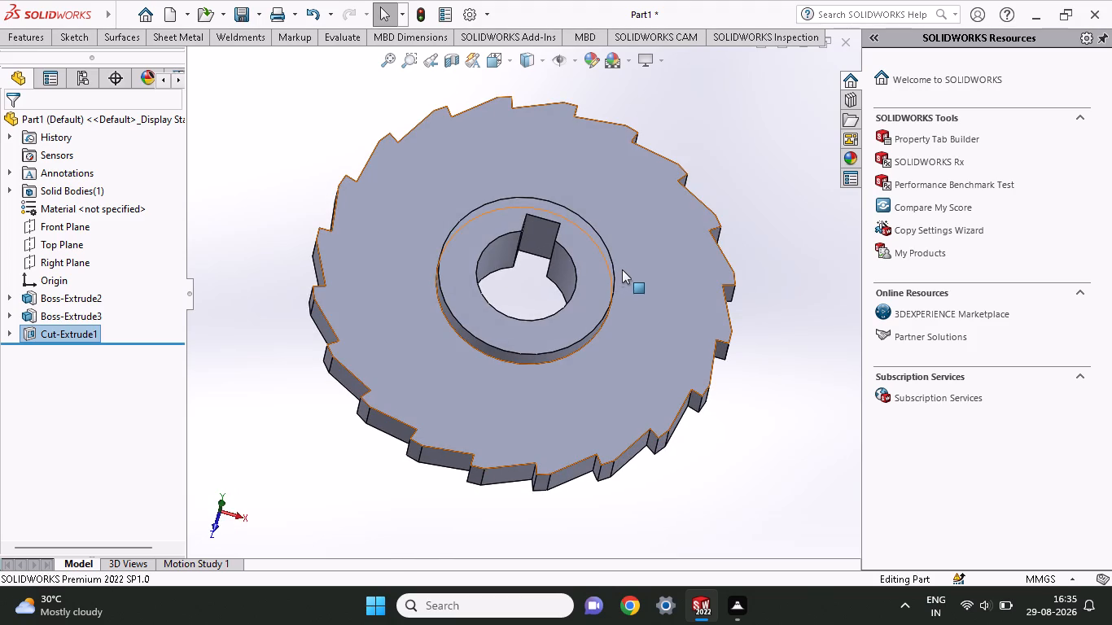
{"action": "middle_click_drag", "start_coordinate": [655, 234], "coordinate": [649, 308]}
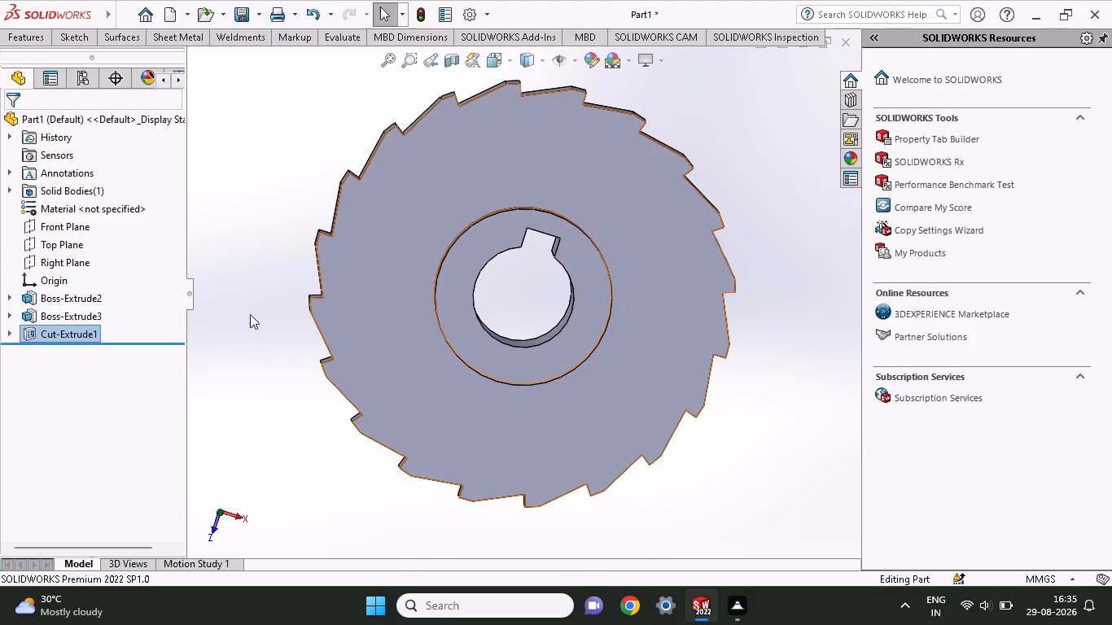
{"action": "left_click", "coordinate": [46, 245]}
{"action": "left_click", "coordinate": [54, 230]}
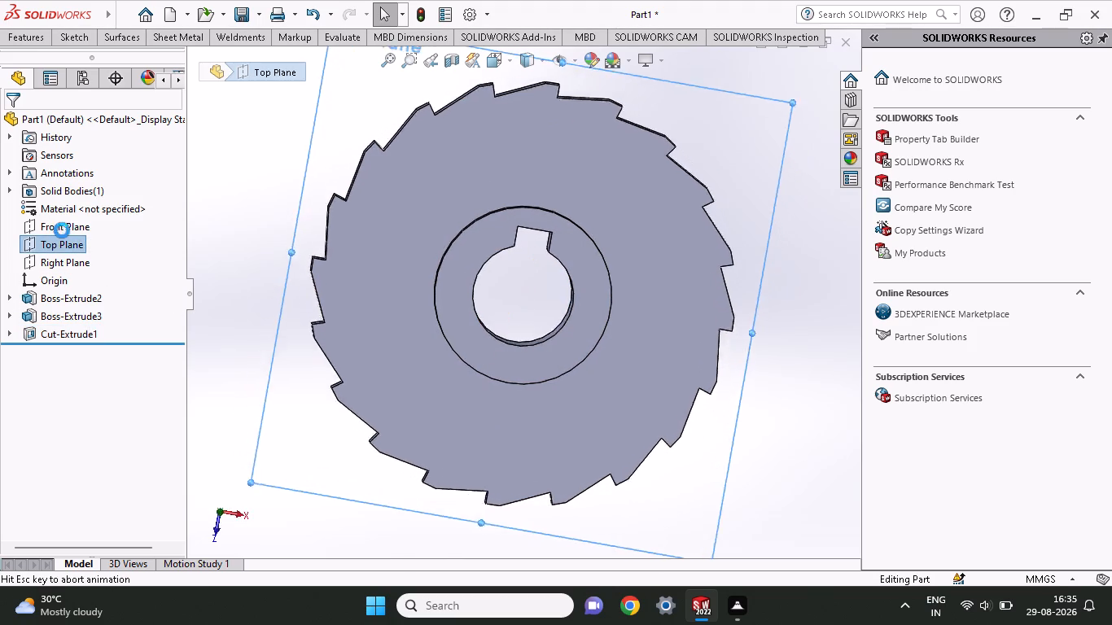
{"action": "left_click", "coordinate": [72, 38]}
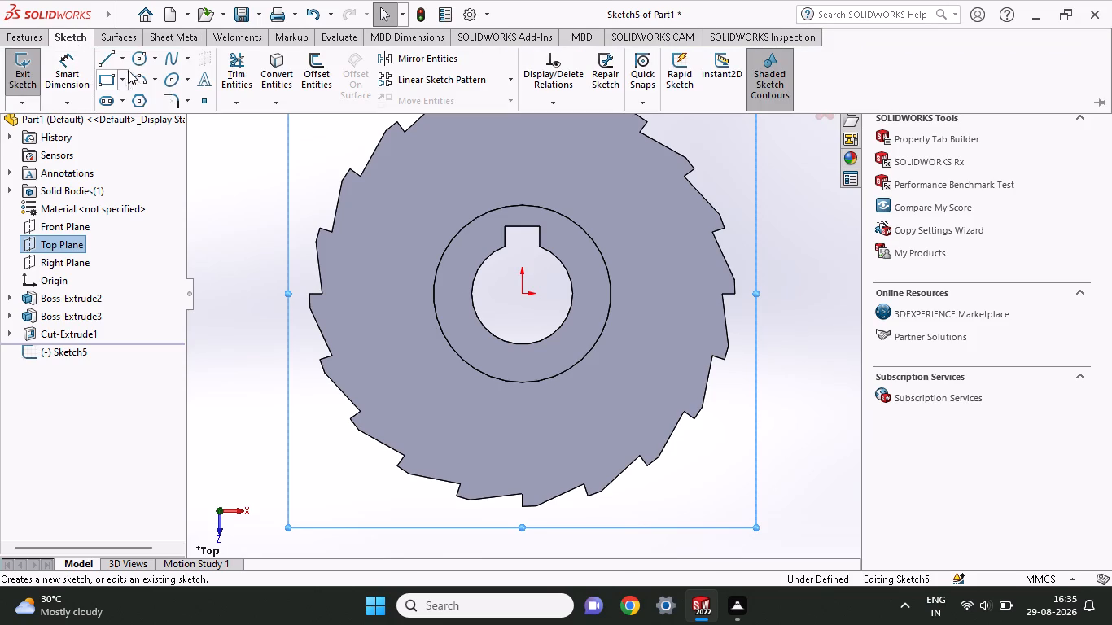
{"action": "left_click", "coordinate": [134, 62]}
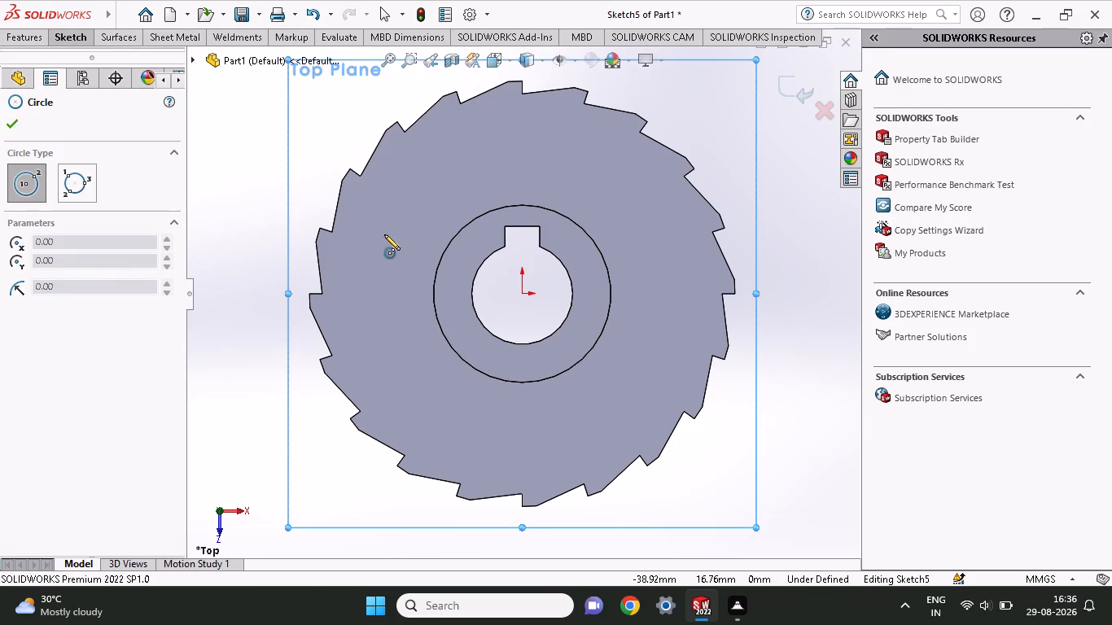
{"action": "left_click", "coordinate": [384, 234]}
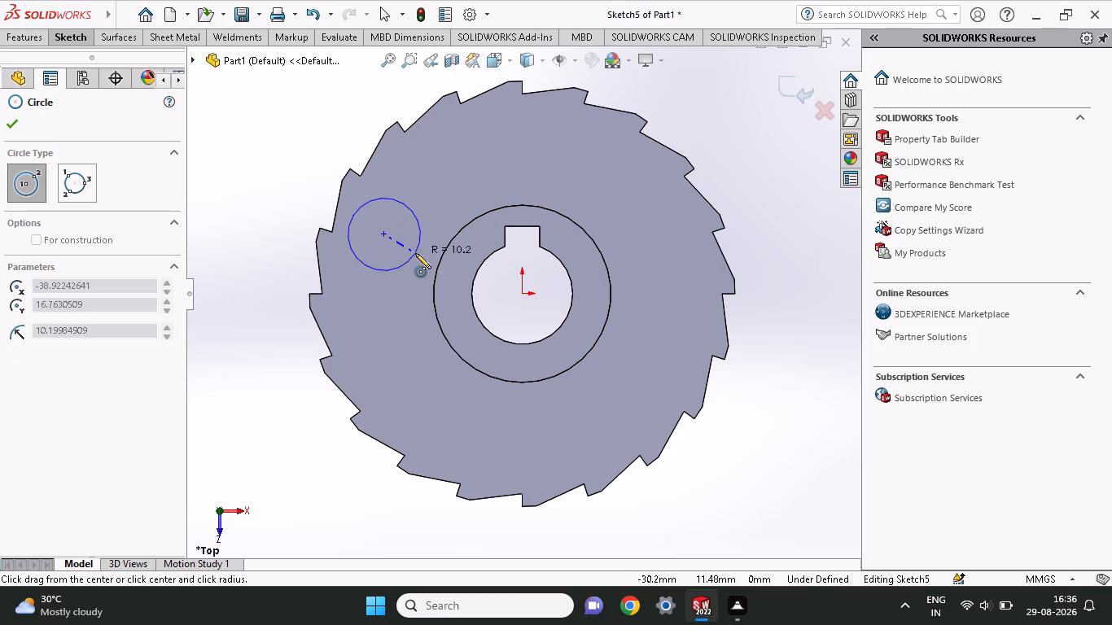
{"action": "left_click", "coordinate": [407, 248]}
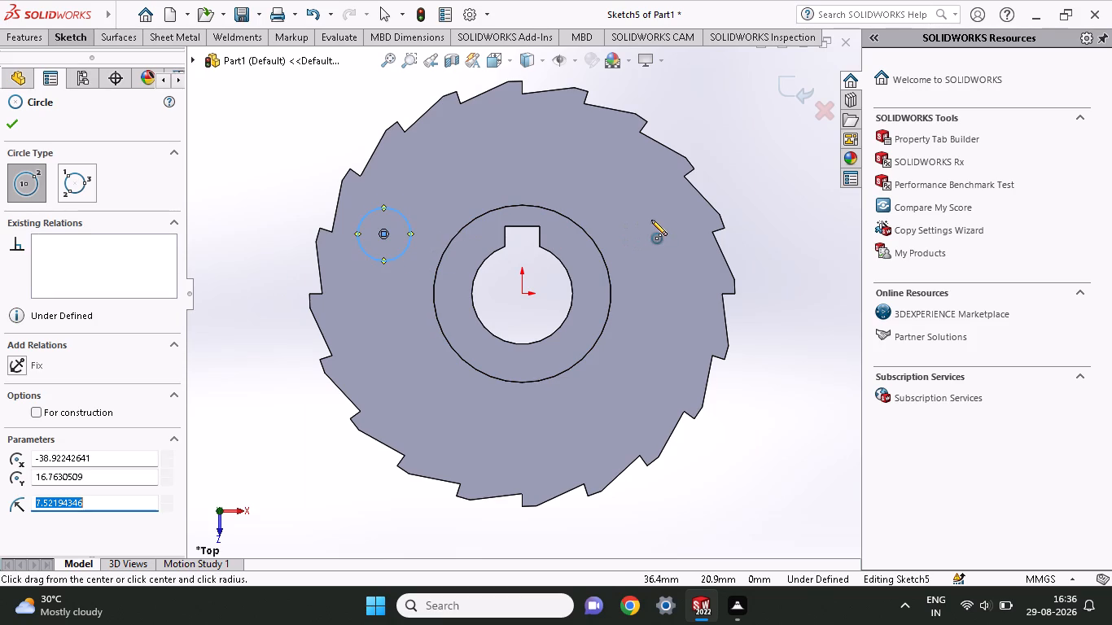
{"action": "left_click", "coordinate": [646, 230]}
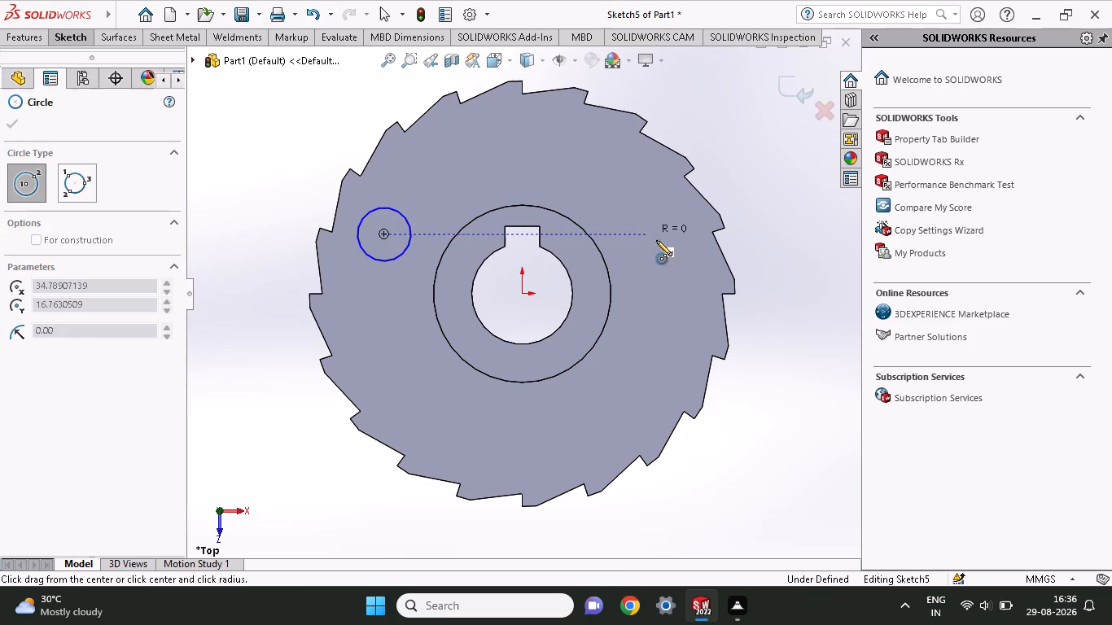
{"action": "left_click", "coordinate": [666, 253]}
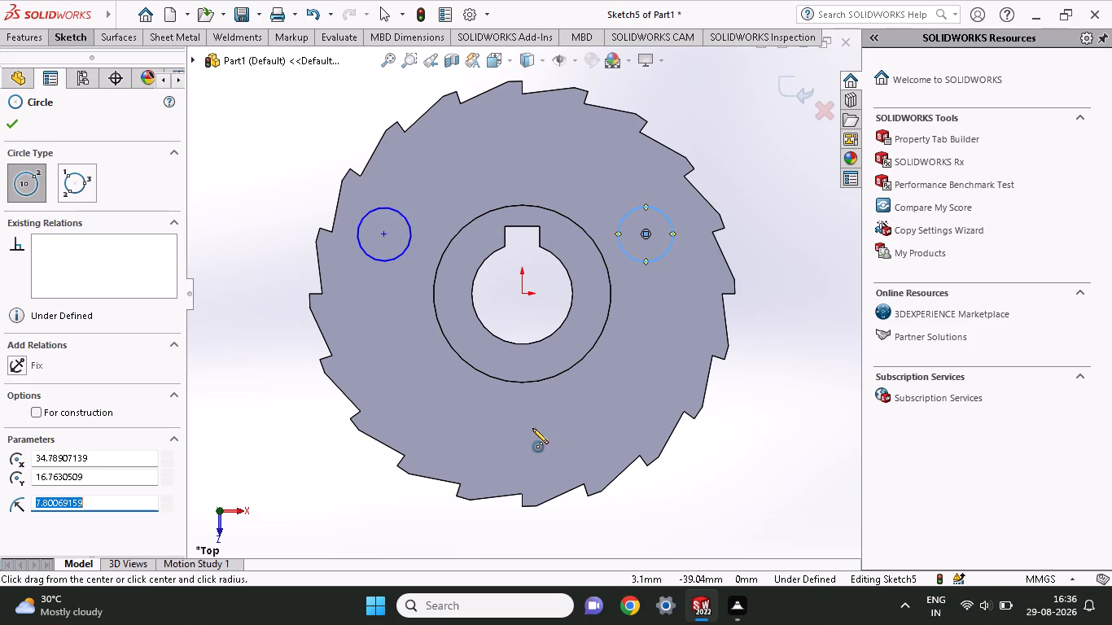
{"action": "left_click", "coordinate": [515, 422]}
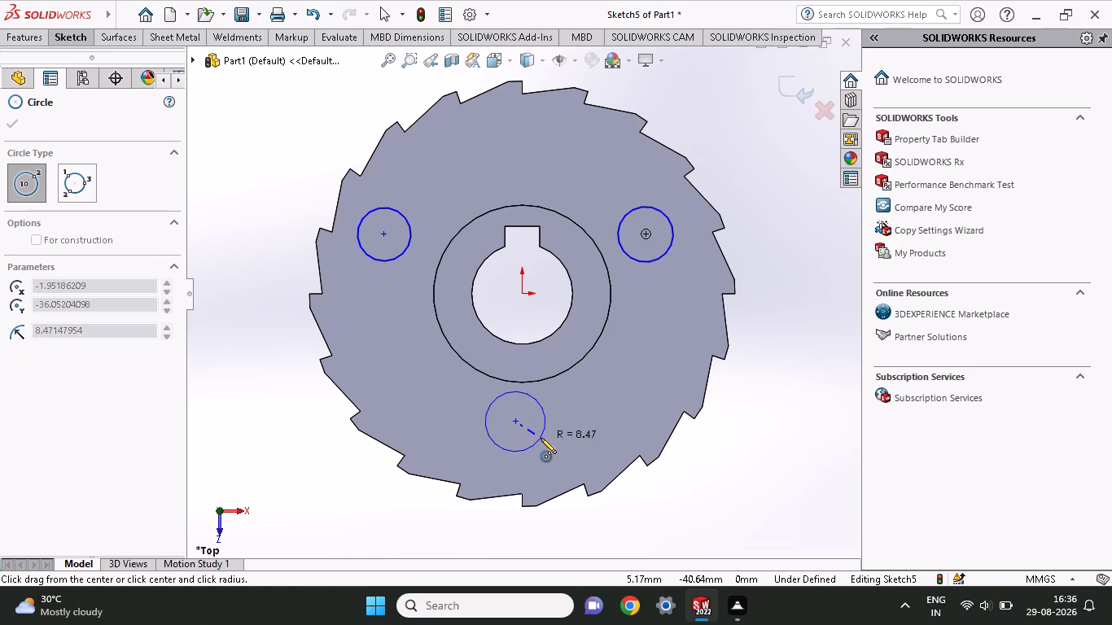
{"action": "left_click", "coordinate": [536, 434]}
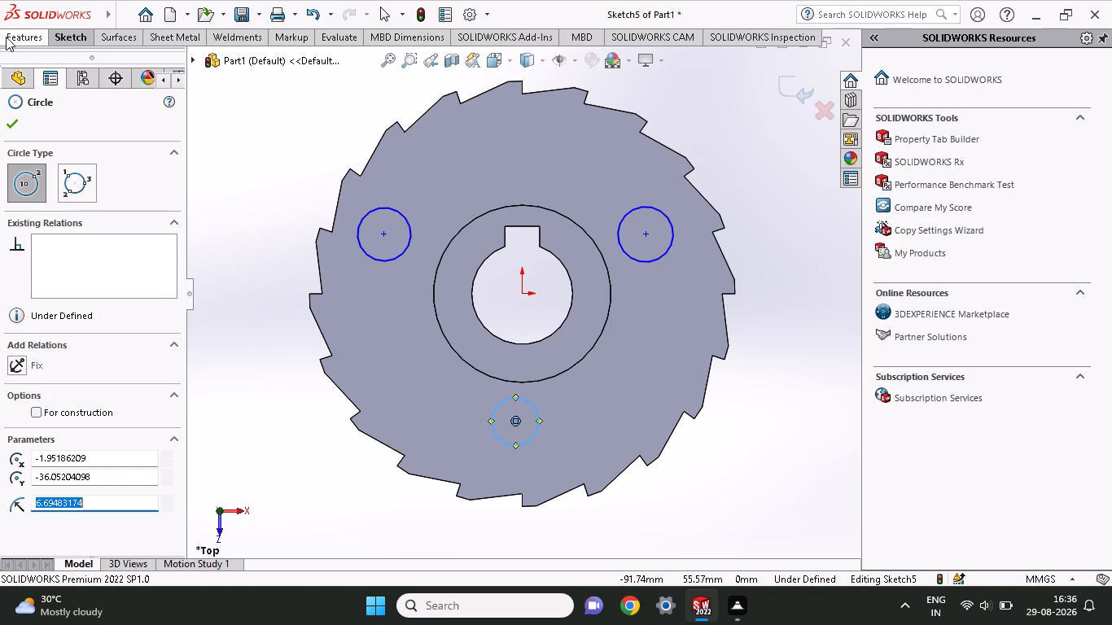
Cut the three circles through the toothed disc with an extruded cut, blind 57 mm in both directions.
{"action": "left_click", "coordinate": [6, 37]}
{"action": "left_click", "coordinate": [224, 76]}
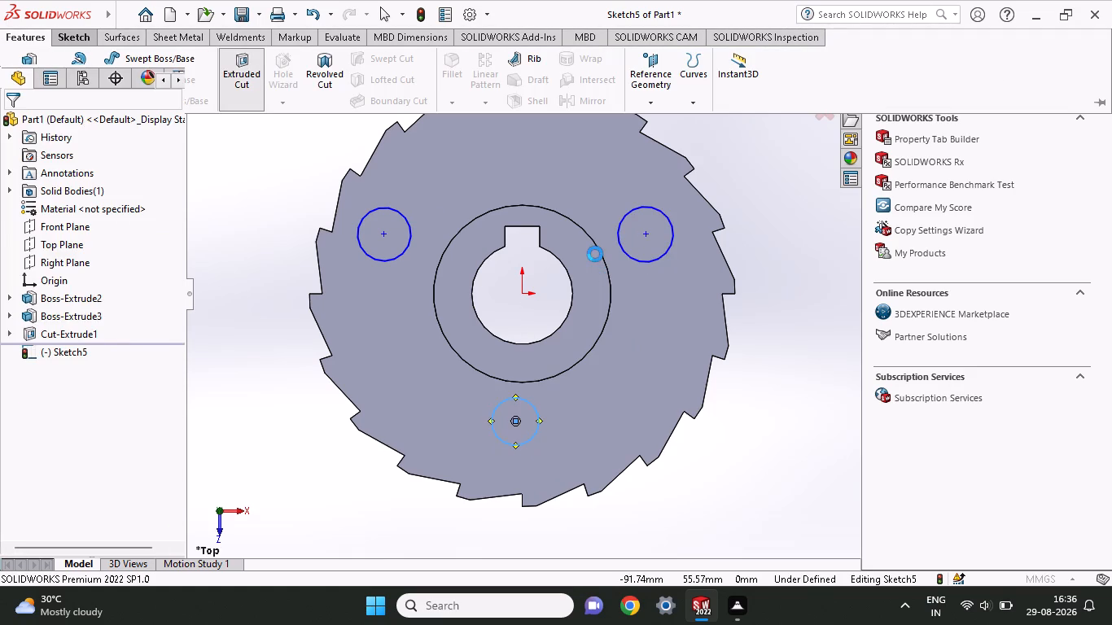
{"action": "middle_click_drag", "start_coordinate": [595, 254], "coordinate": [605, 212]}
{"action": "middle_click_drag", "start_coordinate": [452, 286], "coordinate": [501, 201]}
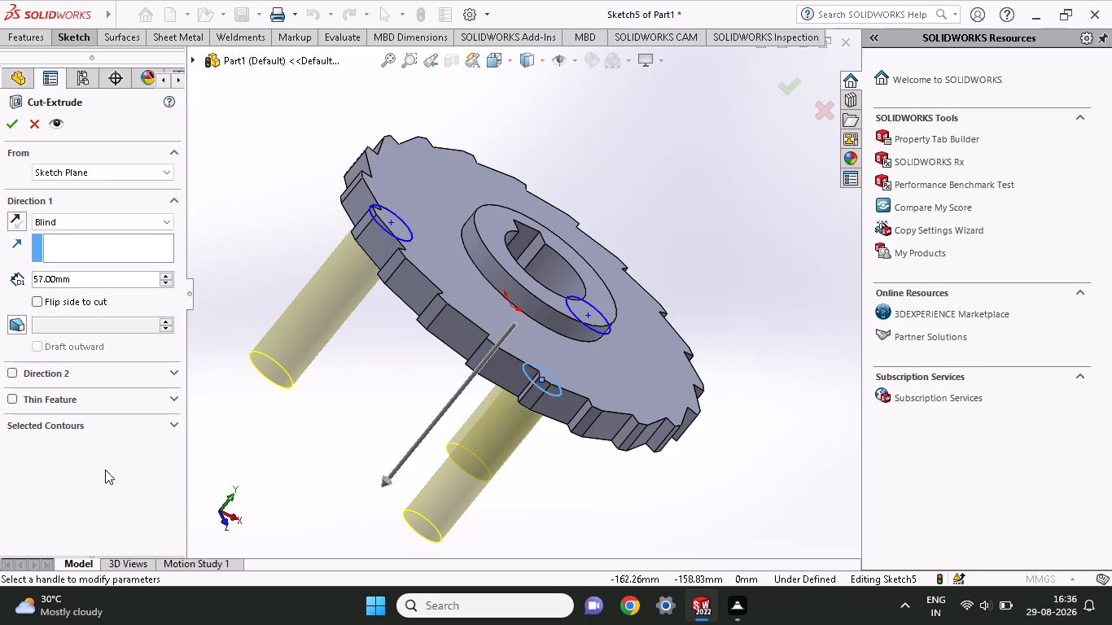
{"action": "left_click", "coordinate": [13, 377]}
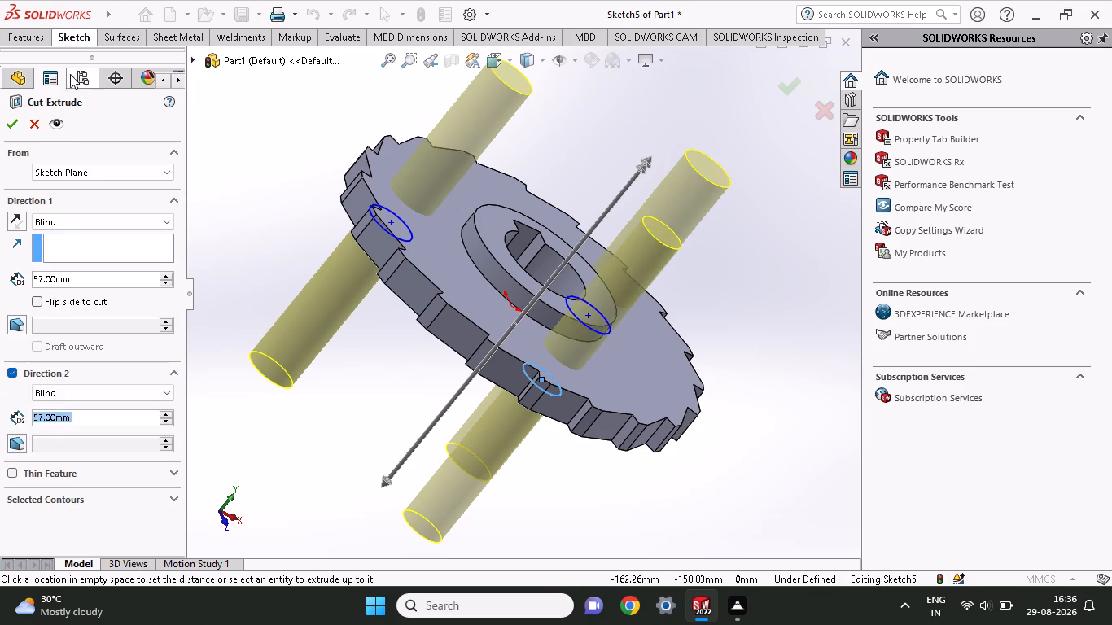
{"action": "middle_click_drag", "start_coordinate": [501, 247], "coordinate": [448, 347]}
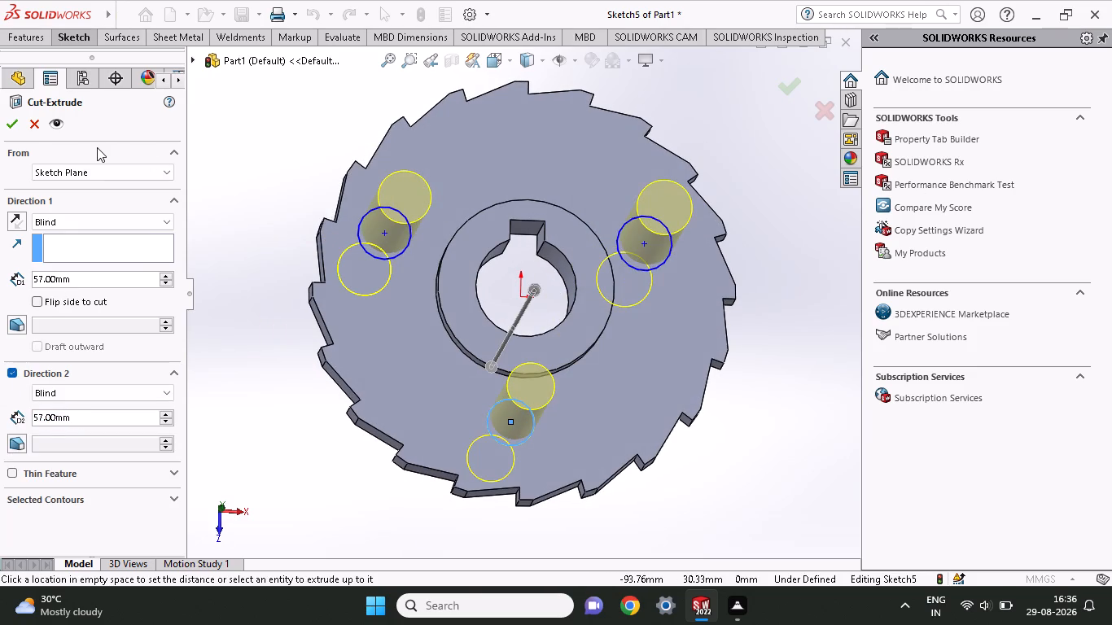
{"action": "left_click", "coordinate": [9, 118]}
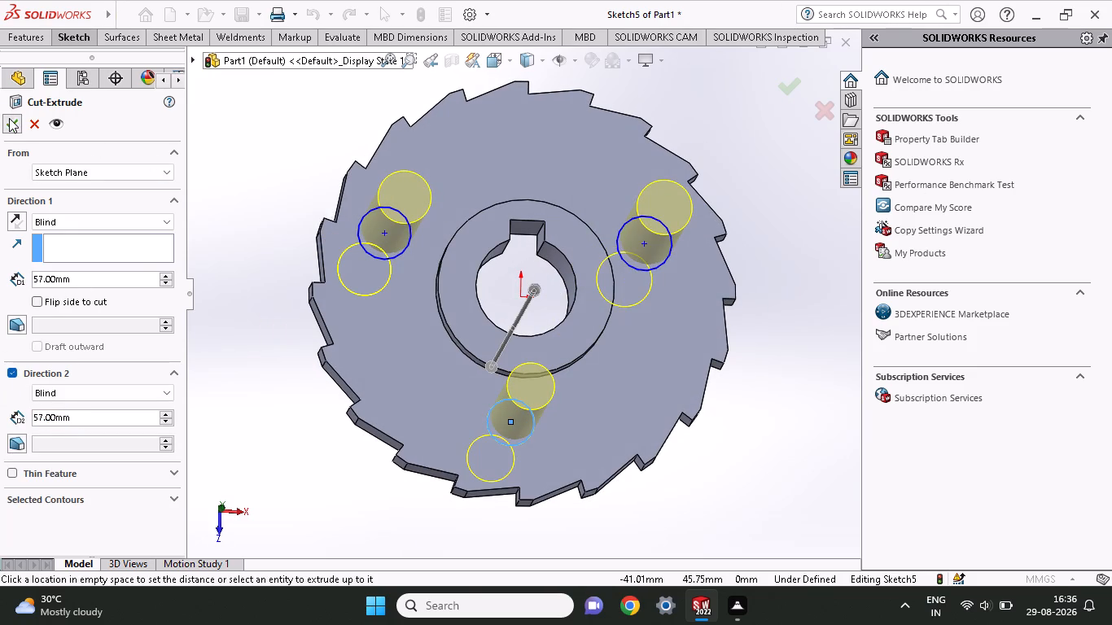
{"action": "middle_click_drag", "start_coordinate": [702, 396], "coordinate": [688, 440]}
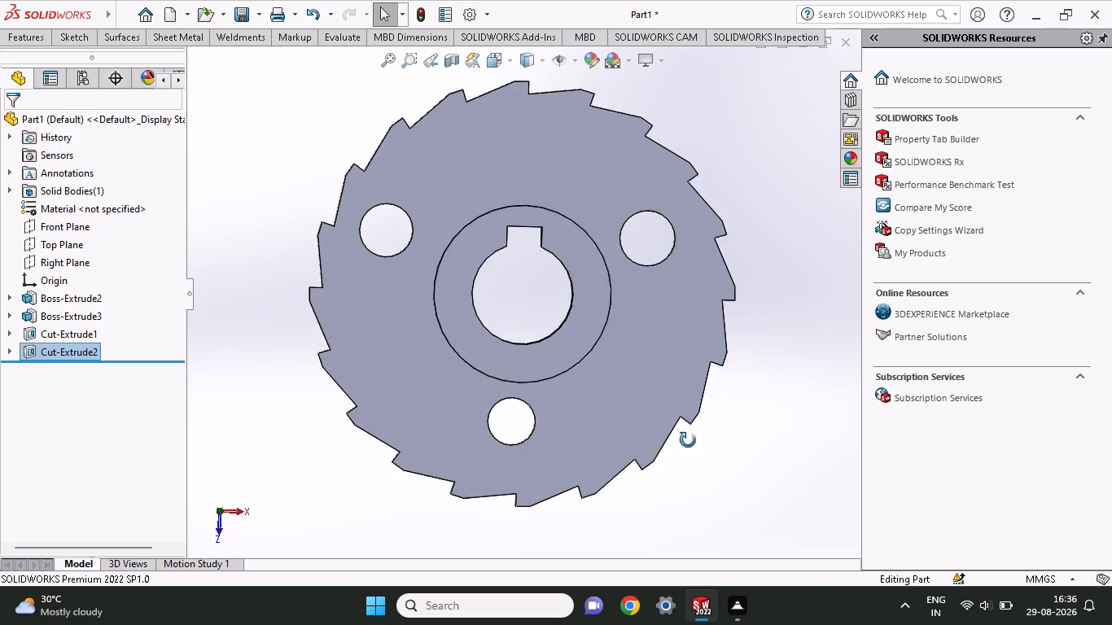
{"action": "middle_click_drag", "start_coordinate": [688, 440], "coordinate": [817, 422]}
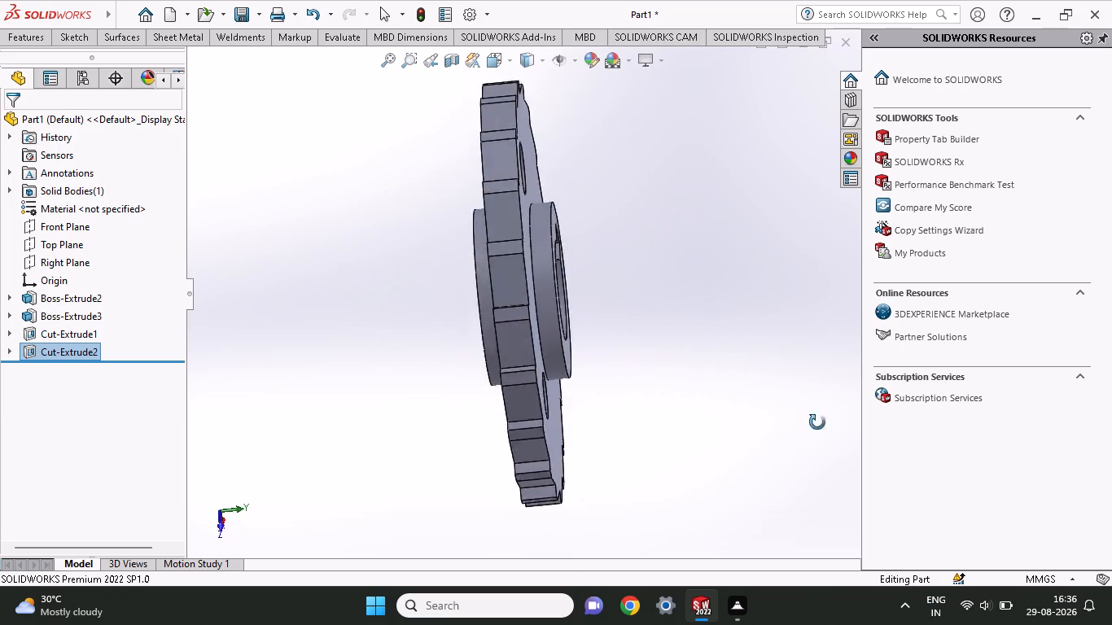
{"action": "middle_click_drag", "start_coordinate": [817, 422], "coordinate": [753, 496]}
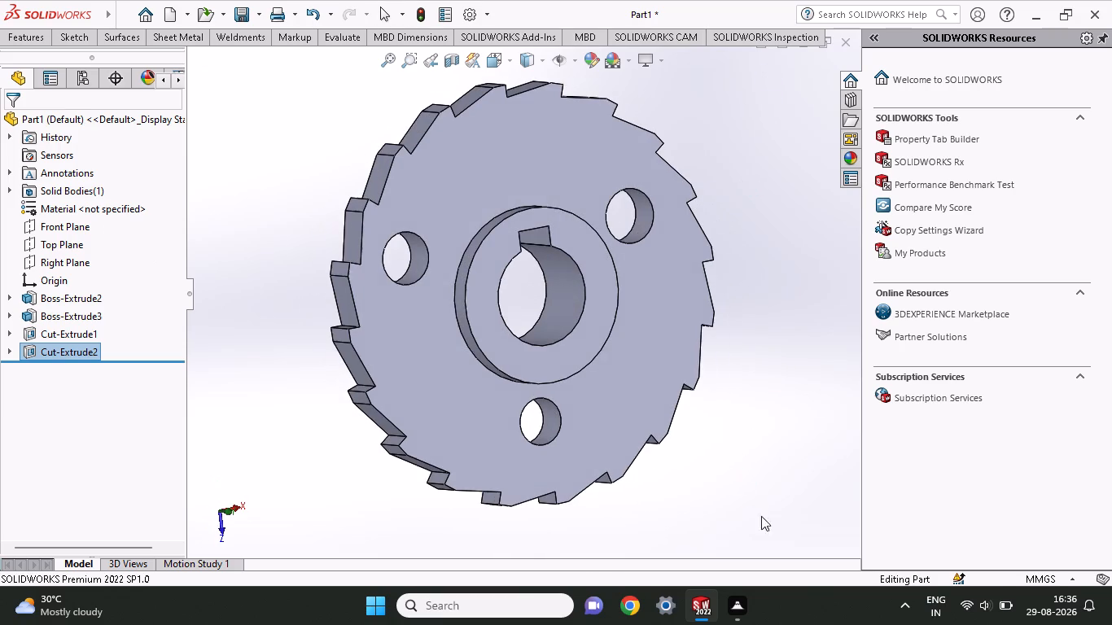
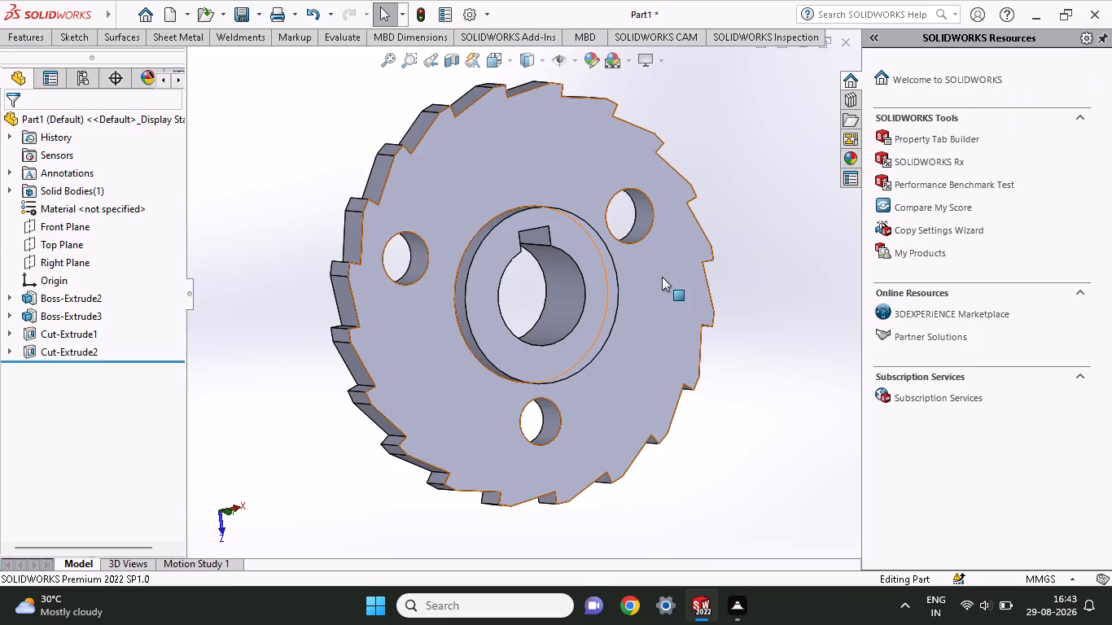
Inspect the toothed disc, hub, keyed bore and three through holes from several angles on both sides.
{"action": "middle_click_drag", "start_coordinate": [656, 249], "coordinate": [486, 308]}
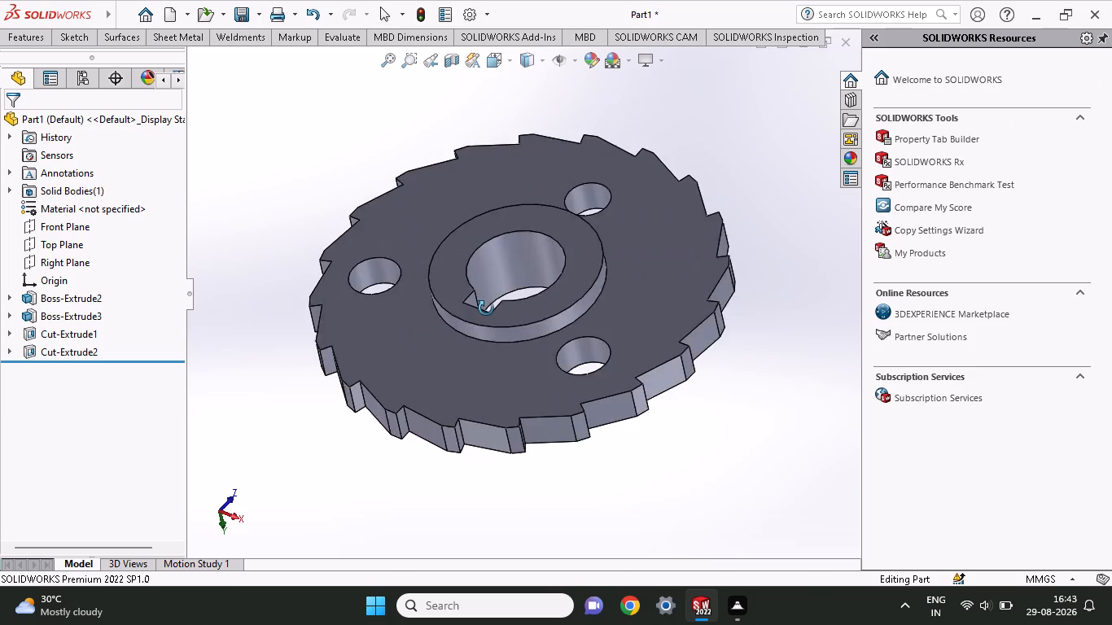
{"action": "middle_click_drag", "start_coordinate": [486, 308], "coordinate": [575, 580]}
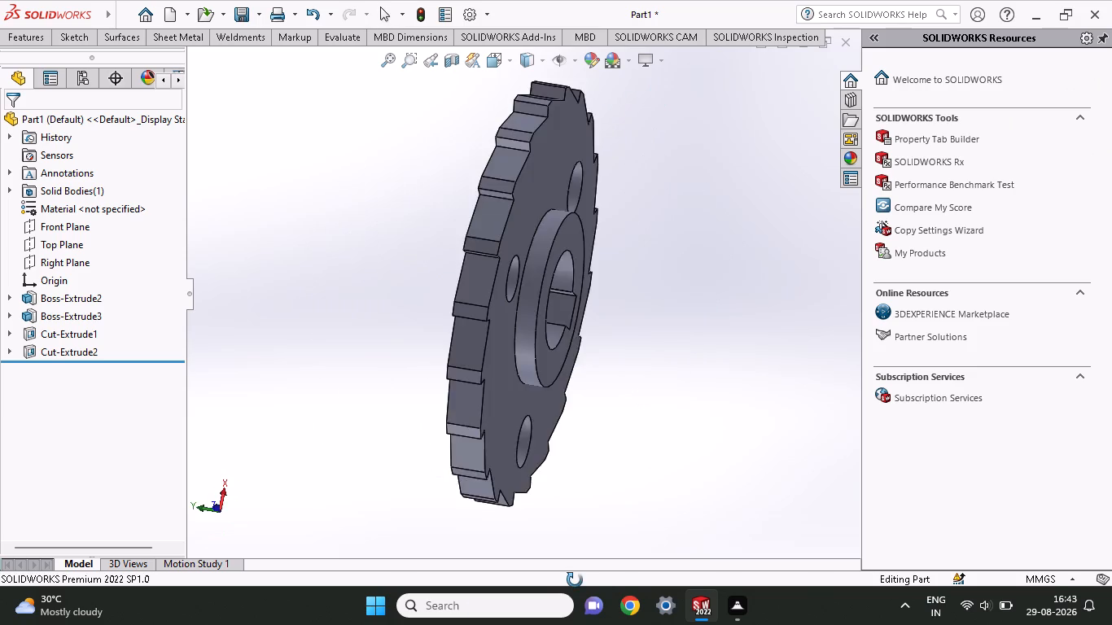
{"action": "middle_click_drag", "start_coordinate": [575, 580], "coordinate": [582, 214]}
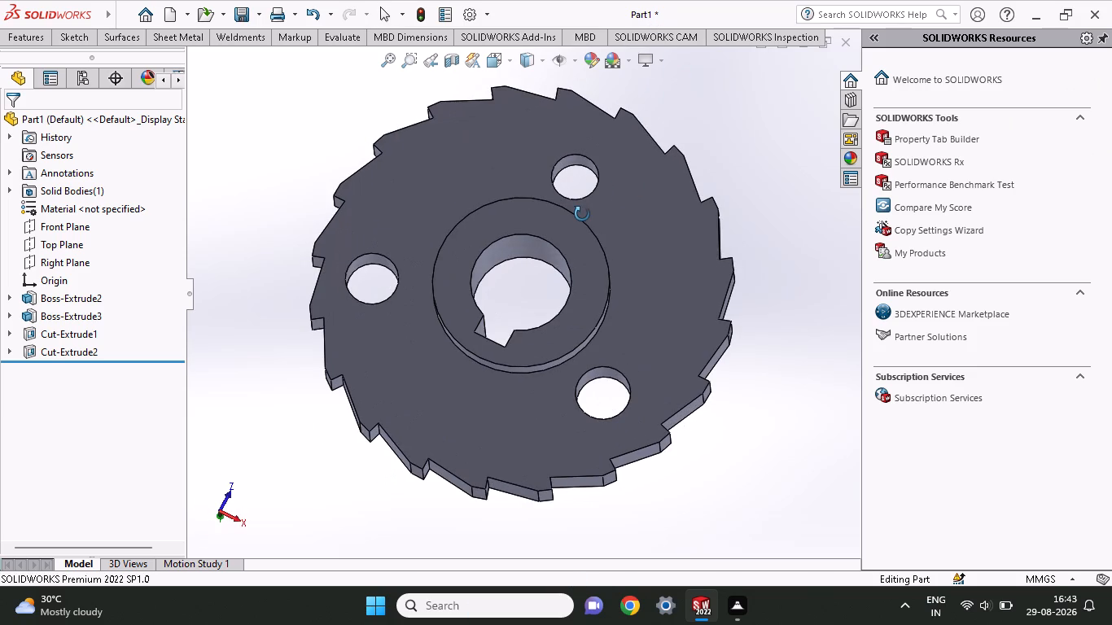
{"action": "middle_click_drag", "start_coordinate": [582, 214], "coordinate": [523, 369]}
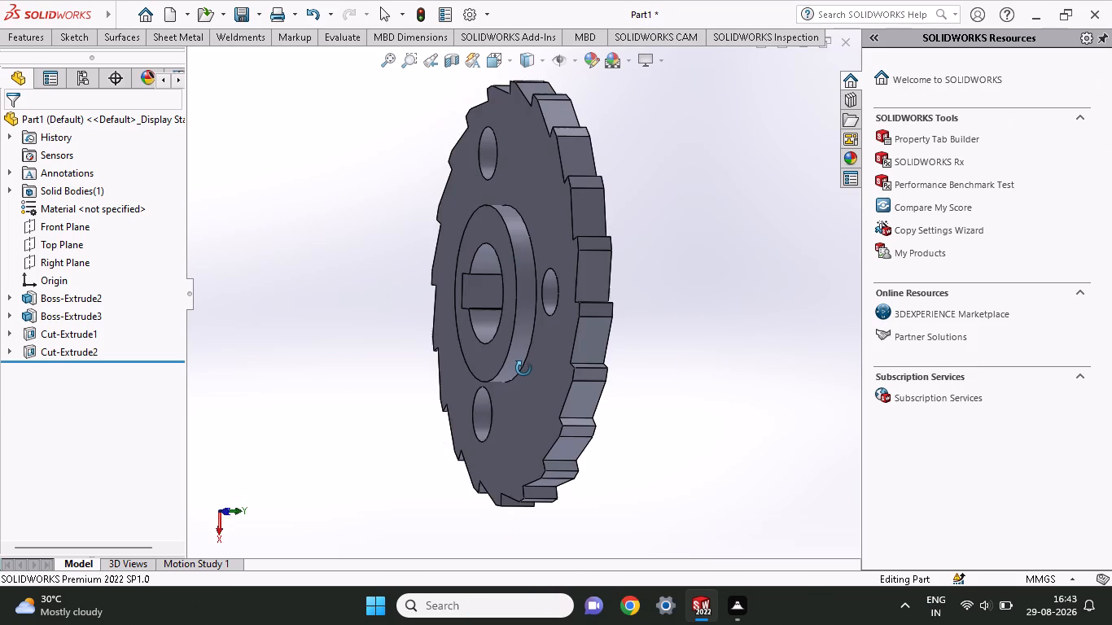
{"action": "middle_click_drag", "start_coordinate": [523, 369], "coordinate": [565, 327]}
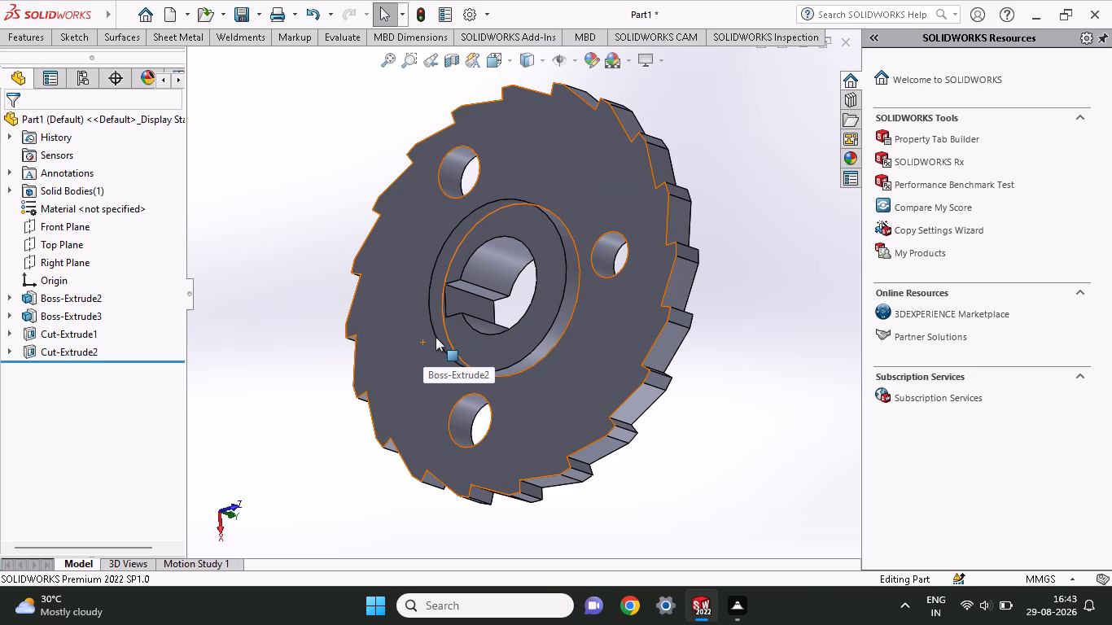
{"action": "middle_click_drag", "start_coordinate": [436, 337], "coordinate": [451, 335]}
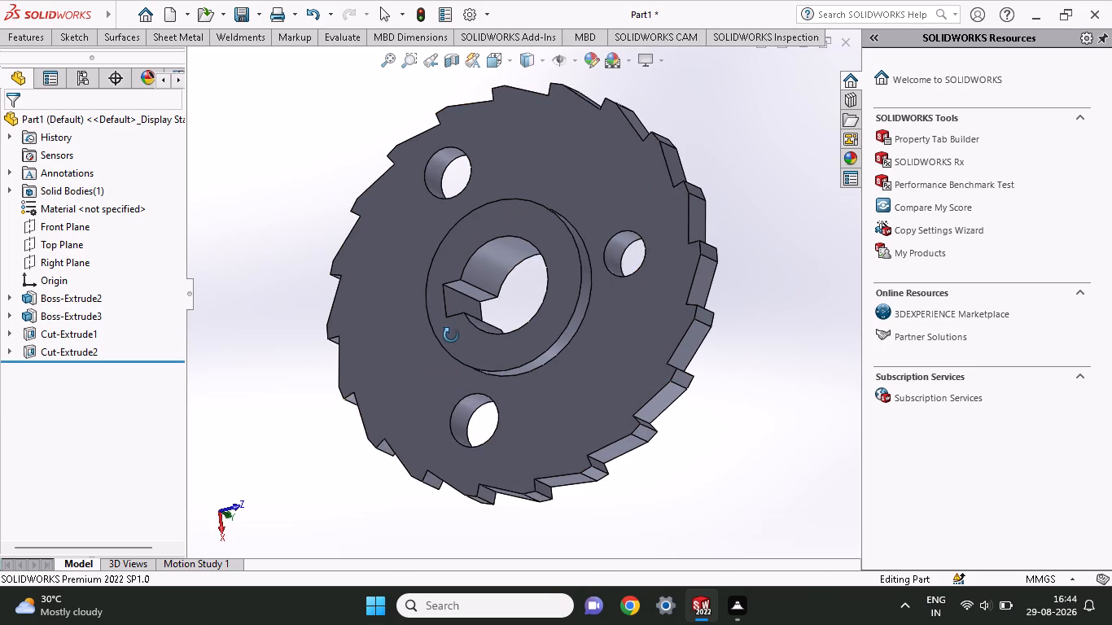
{"action": "middle_click_drag", "start_coordinate": [451, 335], "coordinate": [475, 306]}
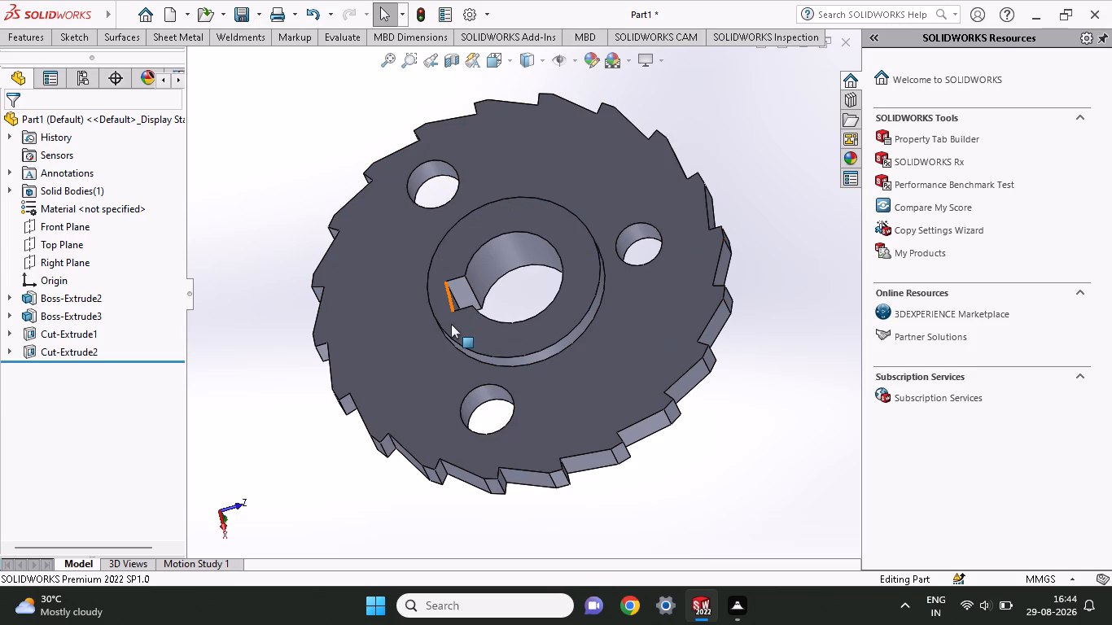
Start saving the ratchet part as a new file with Save As.
{"action": "left_click", "coordinate": [189, 13]}
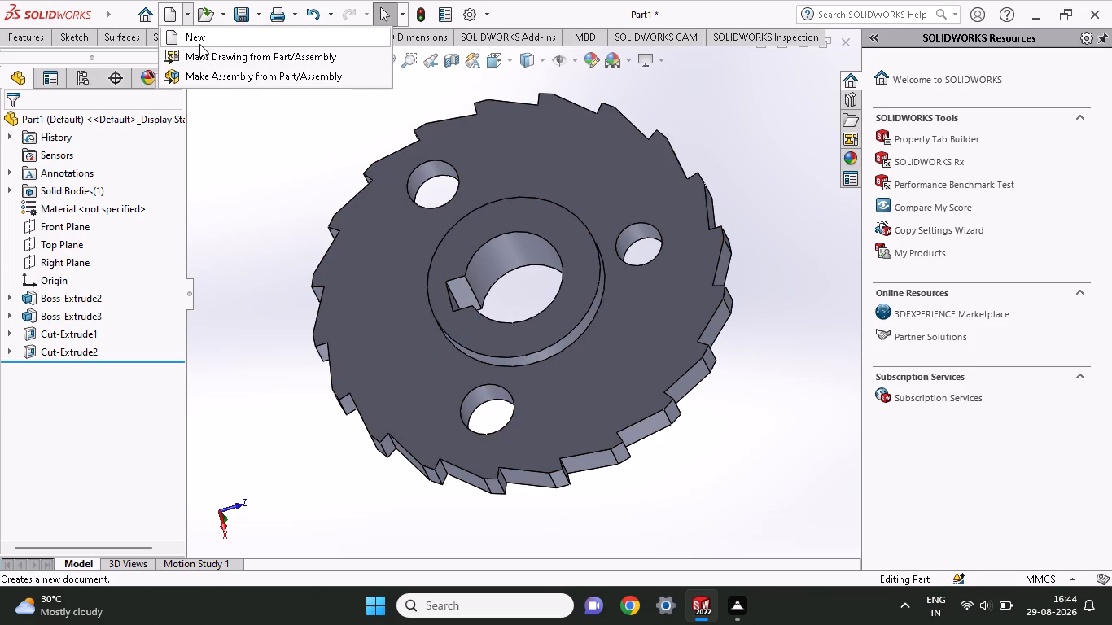
{"action": "left_click", "coordinate": [237, 139]}
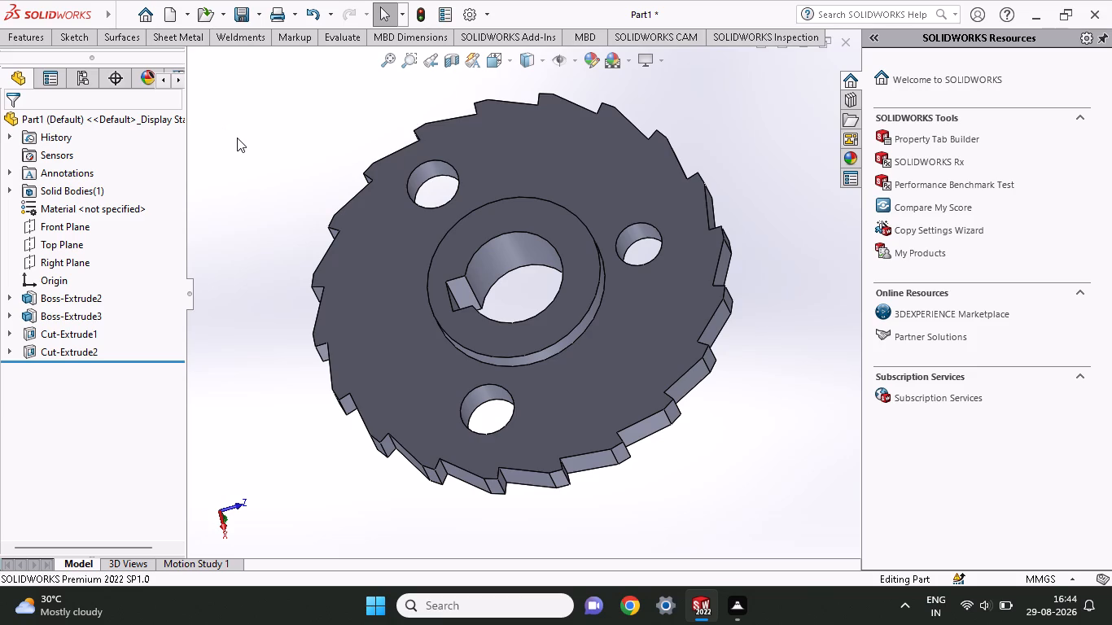
{"action": "left_click", "coordinate": [256, 15]}
{"action": "left_click", "coordinate": [259, 49]}
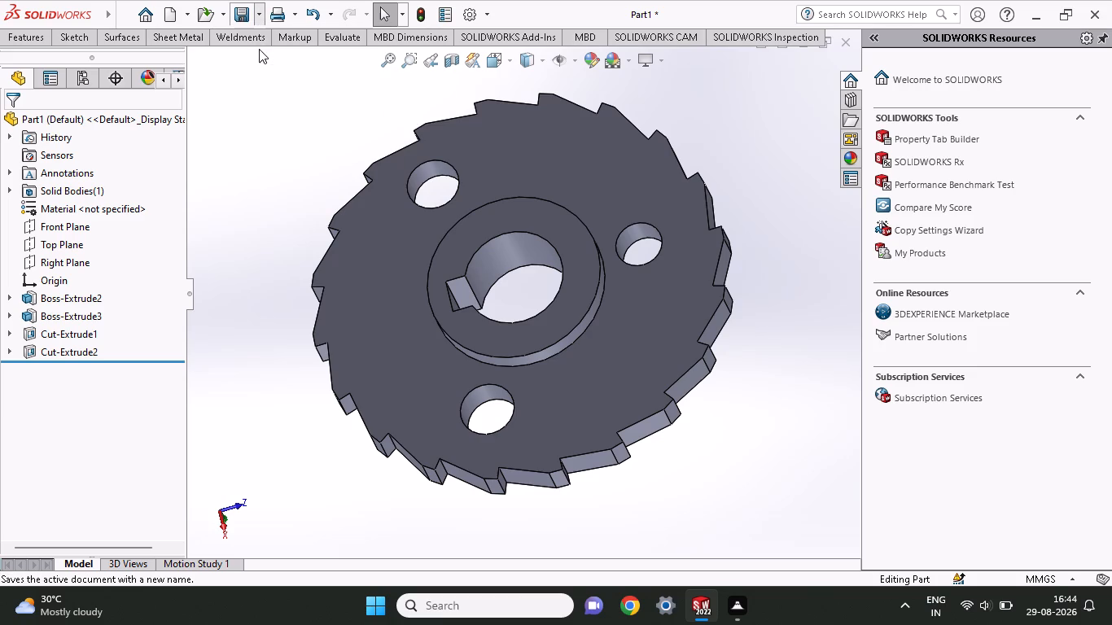
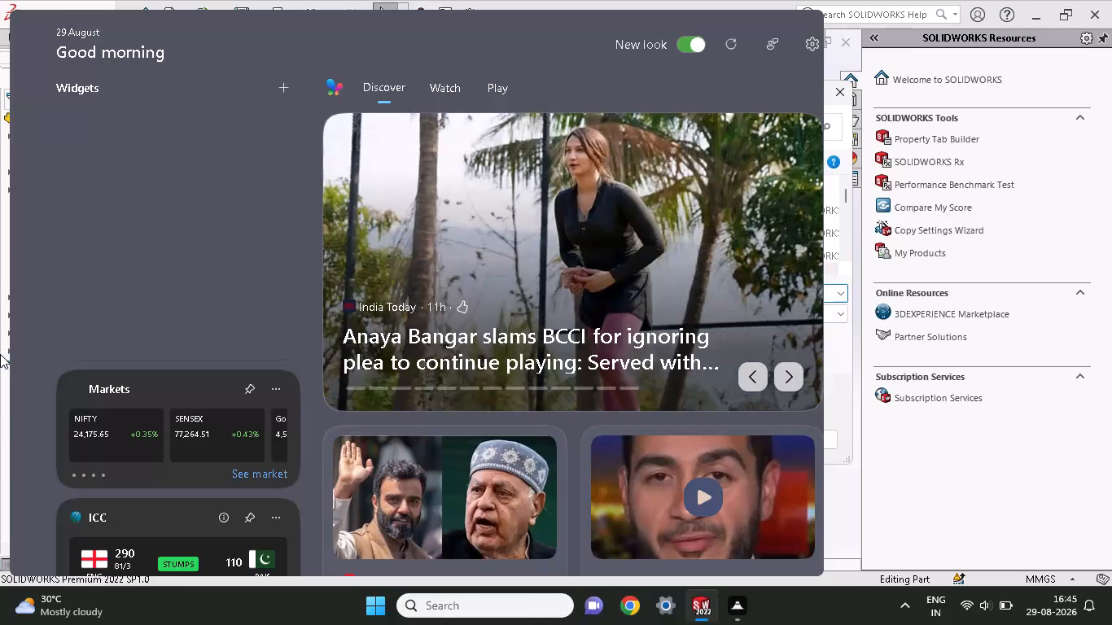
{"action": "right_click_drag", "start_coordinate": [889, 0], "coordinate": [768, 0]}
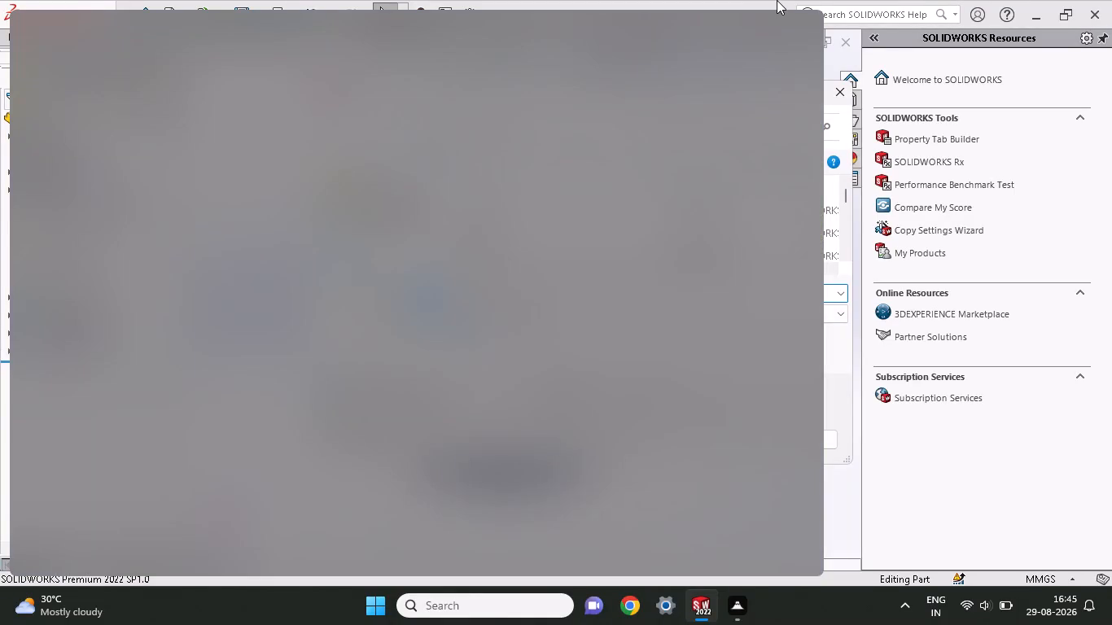
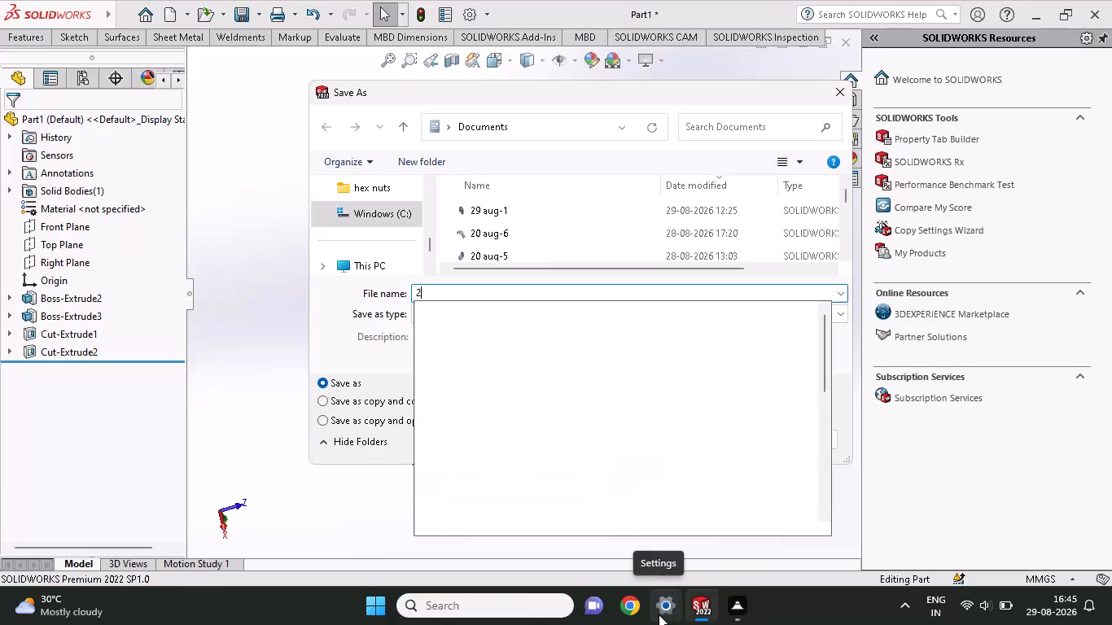
Save the part in the Documents folder as a SOLIDWORKS Part named 29 aug-2.
{"action": "type", "text": "au"}
{"action": "type", "text": "g-2"}
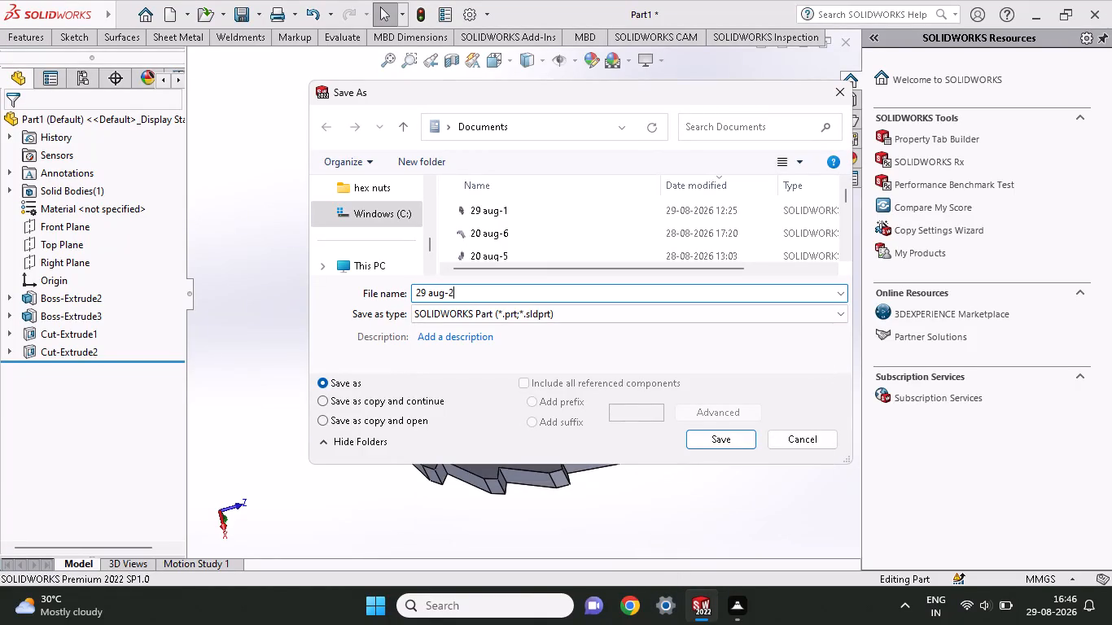
{"action": "left_click", "coordinate": [712, 442]}
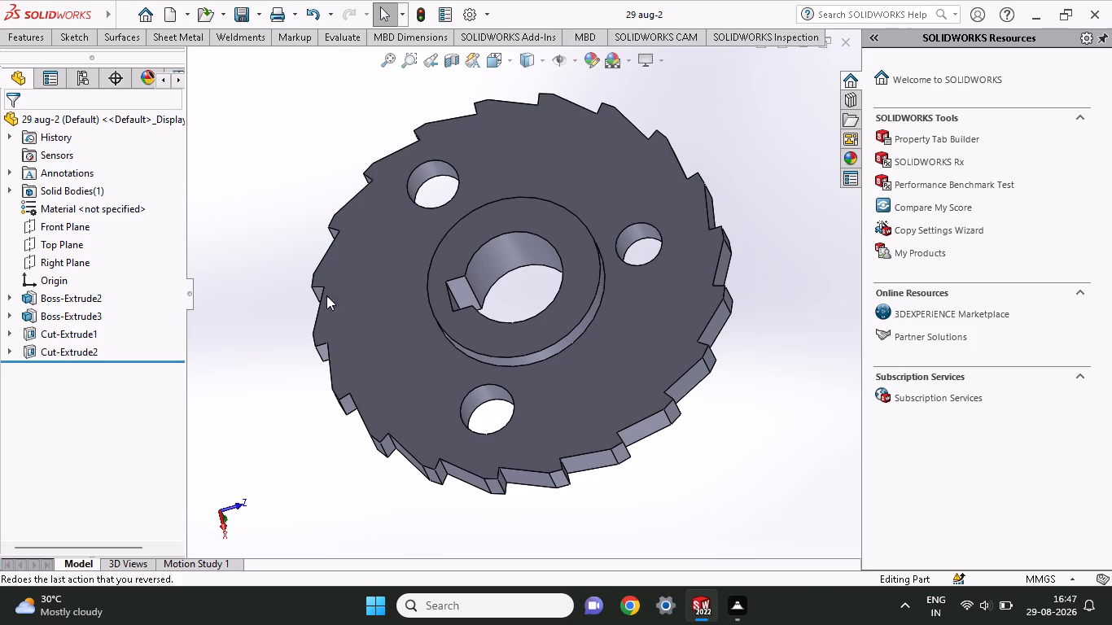
Start another Save As of the finished toothed part.
{"action": "left_click", "coordinate": [263, 13]}
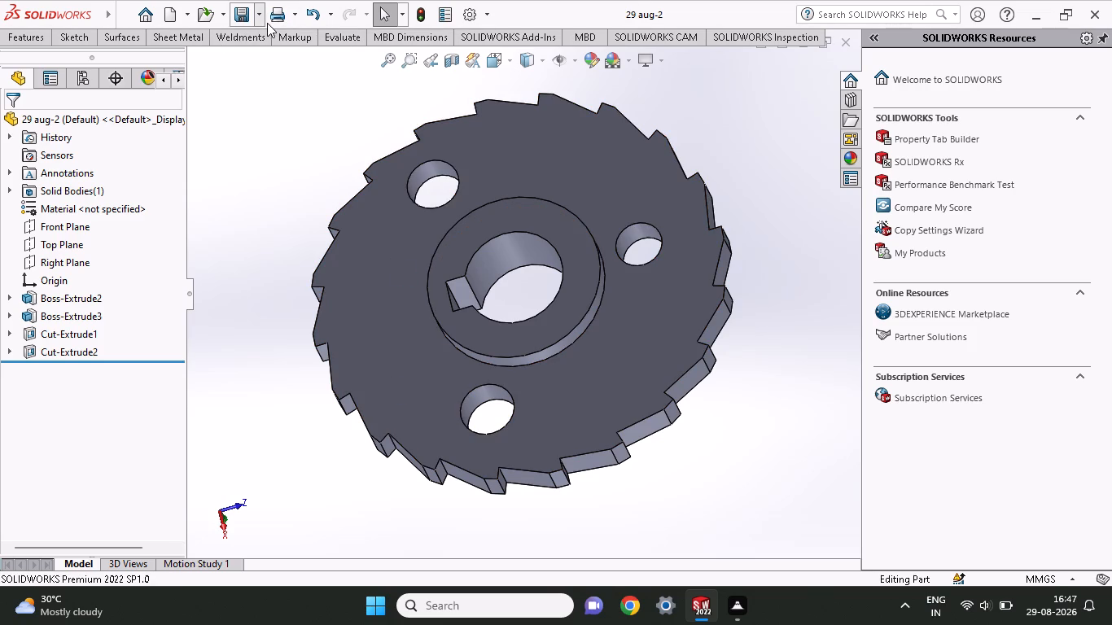
{"action": "left_click", "coordinate": [262, 50]}
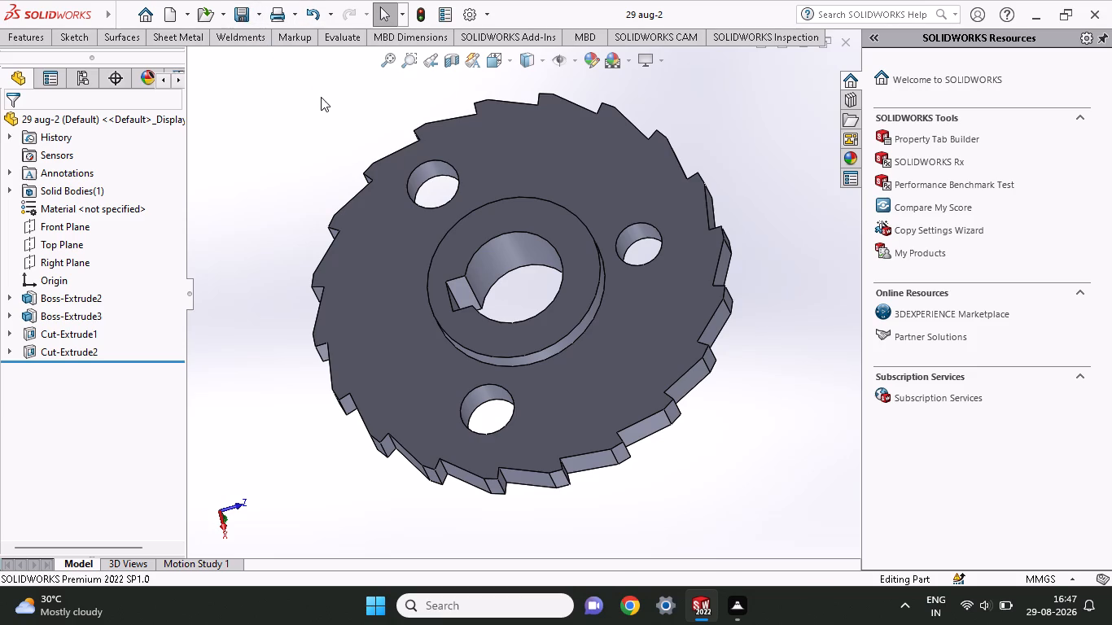
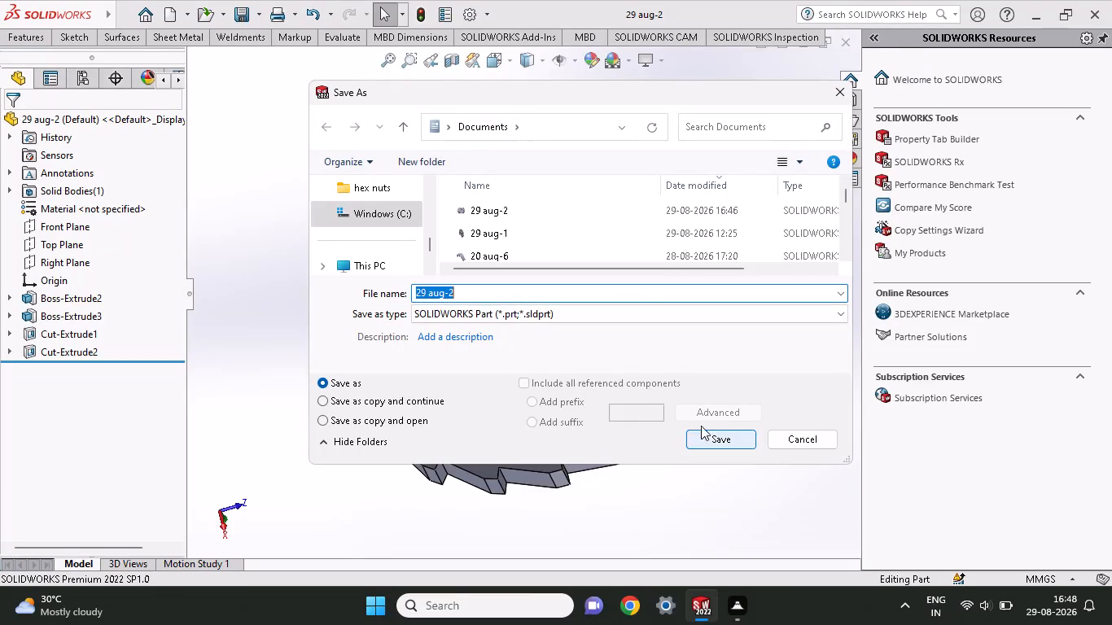
Save a copy of the part named 29 aug-2 in the Documents folder in Adobe Portable Document Format (*.pdf).
{"action": "left_click", "coordinate": [661, 319]}
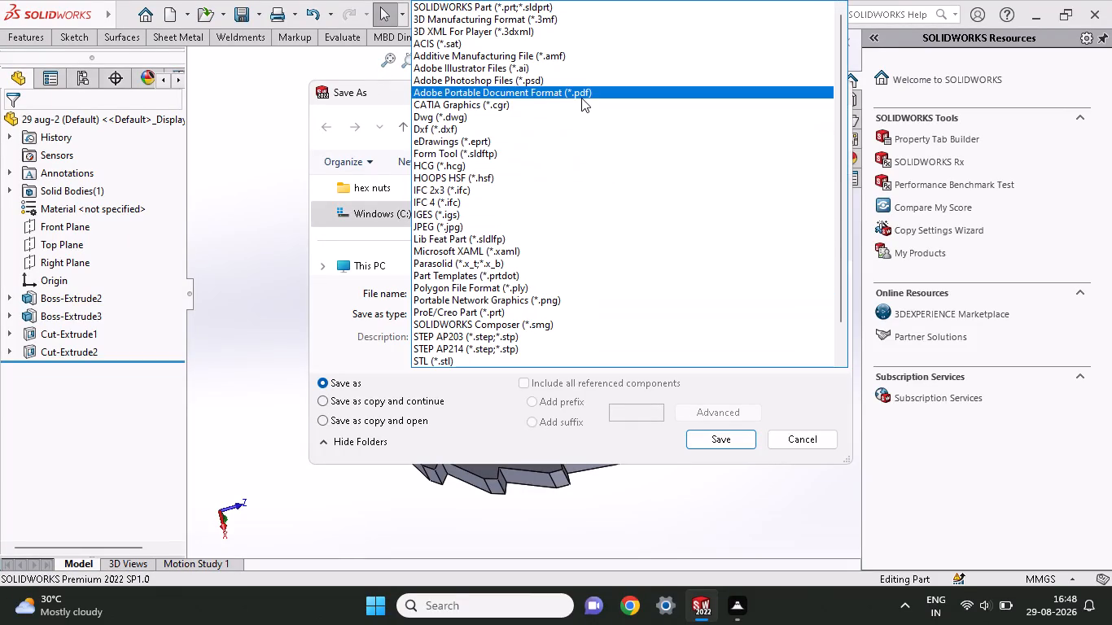
{"action": "left_click", "coordinate": [581, 98]}
{"action": "left_click", "coordinate": [746, 482]}
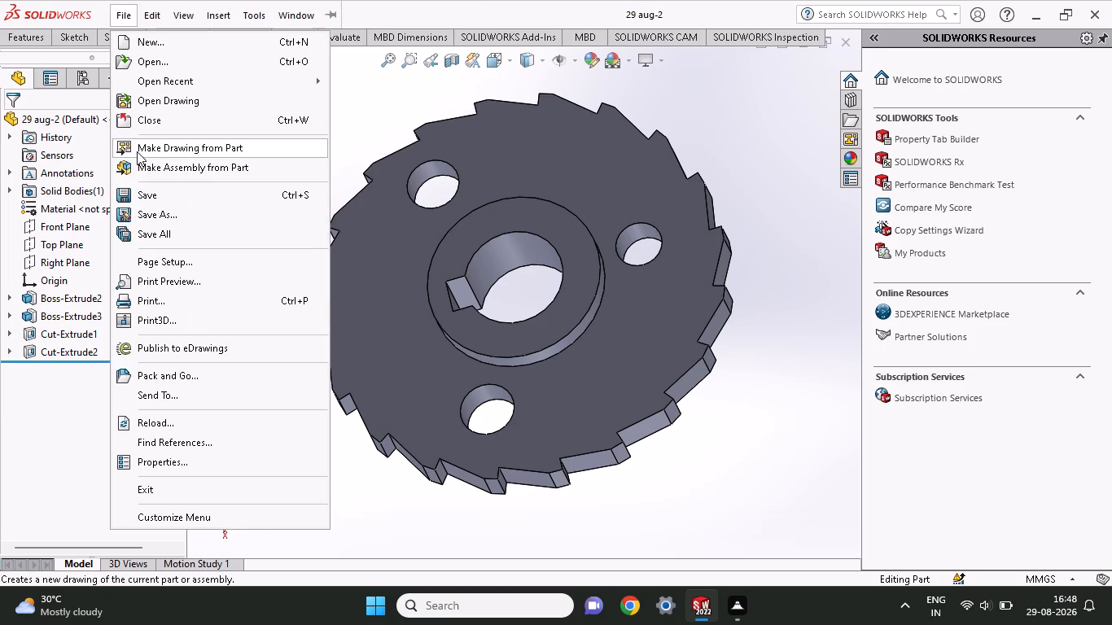
Start a new drawing from the toothed part.
{"action": "left_click", "coordinate": [137, 151]}
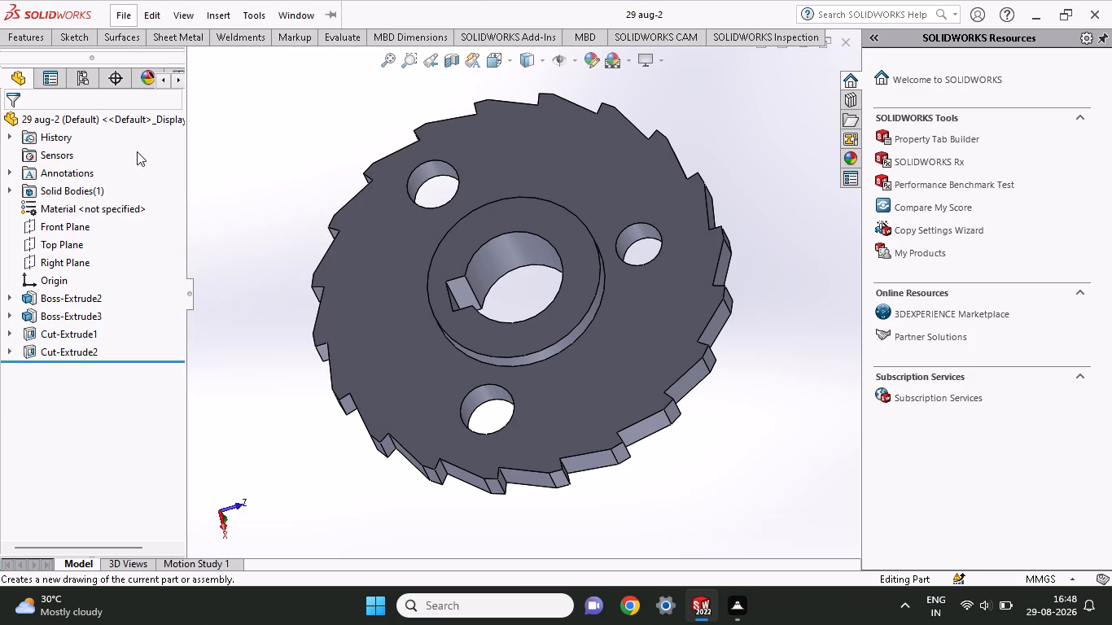
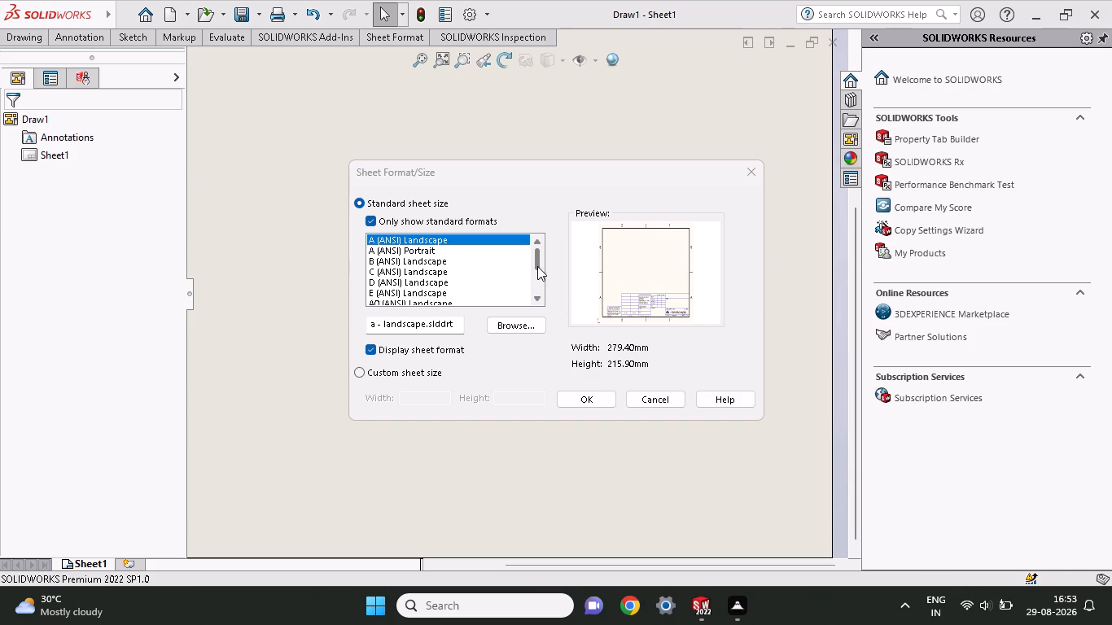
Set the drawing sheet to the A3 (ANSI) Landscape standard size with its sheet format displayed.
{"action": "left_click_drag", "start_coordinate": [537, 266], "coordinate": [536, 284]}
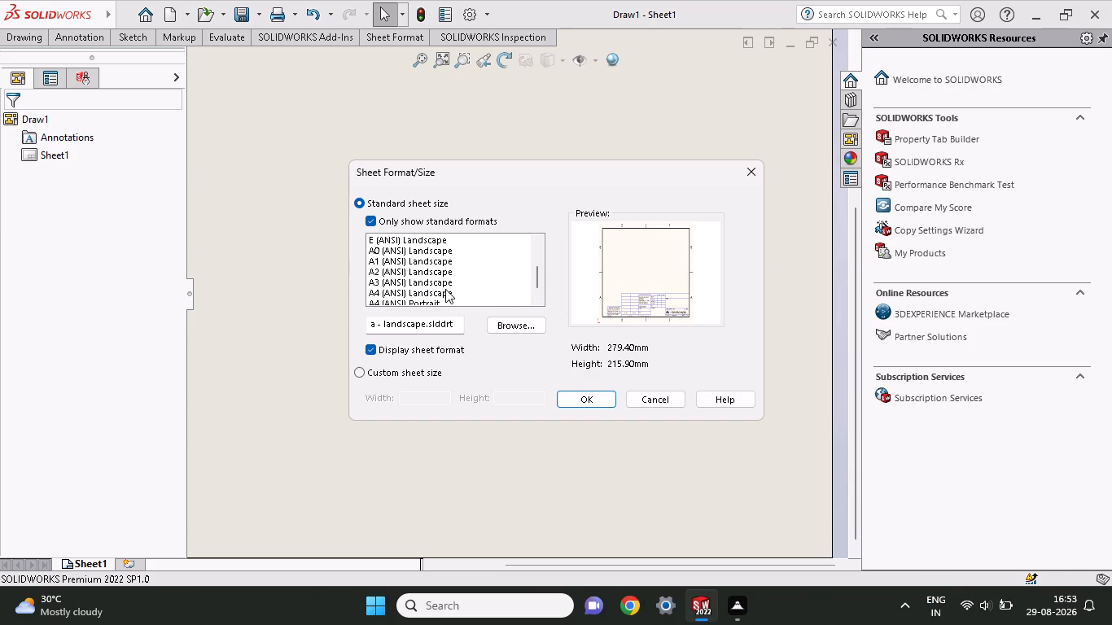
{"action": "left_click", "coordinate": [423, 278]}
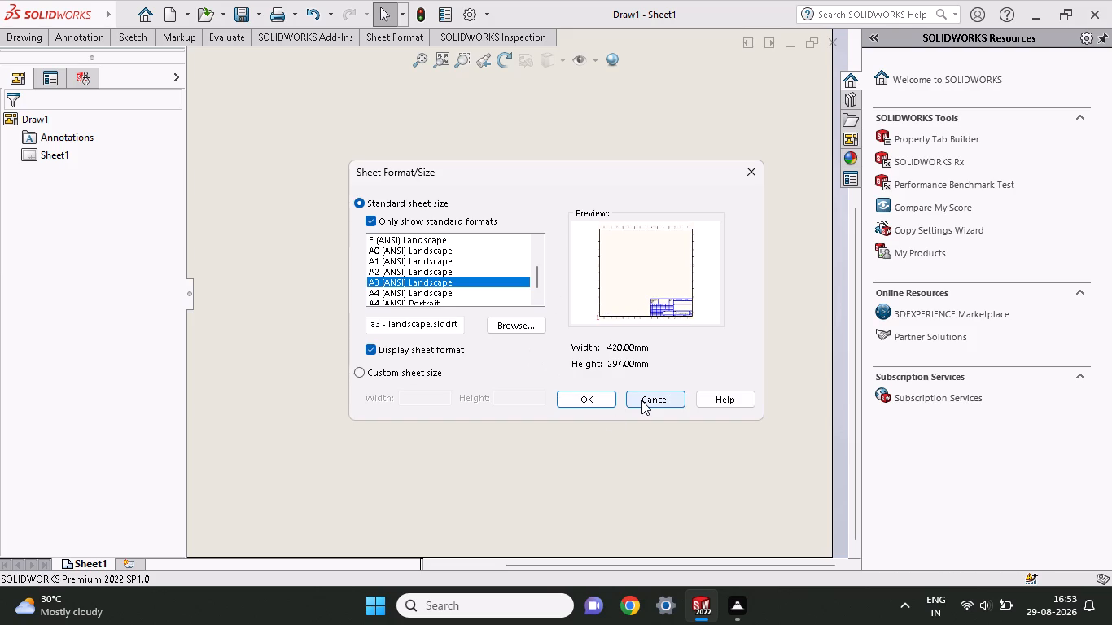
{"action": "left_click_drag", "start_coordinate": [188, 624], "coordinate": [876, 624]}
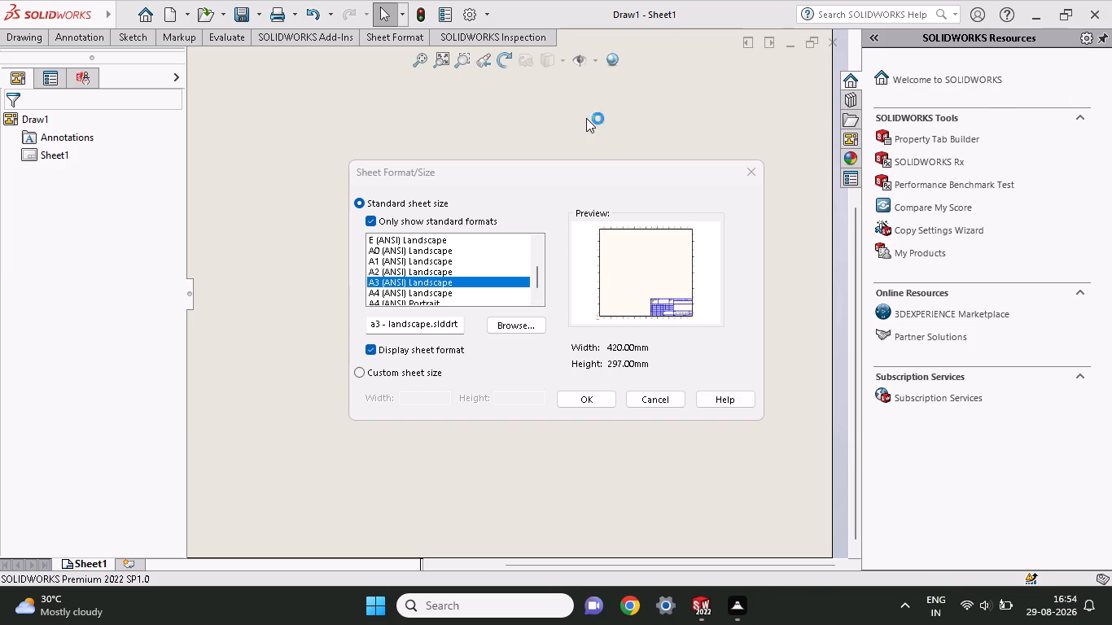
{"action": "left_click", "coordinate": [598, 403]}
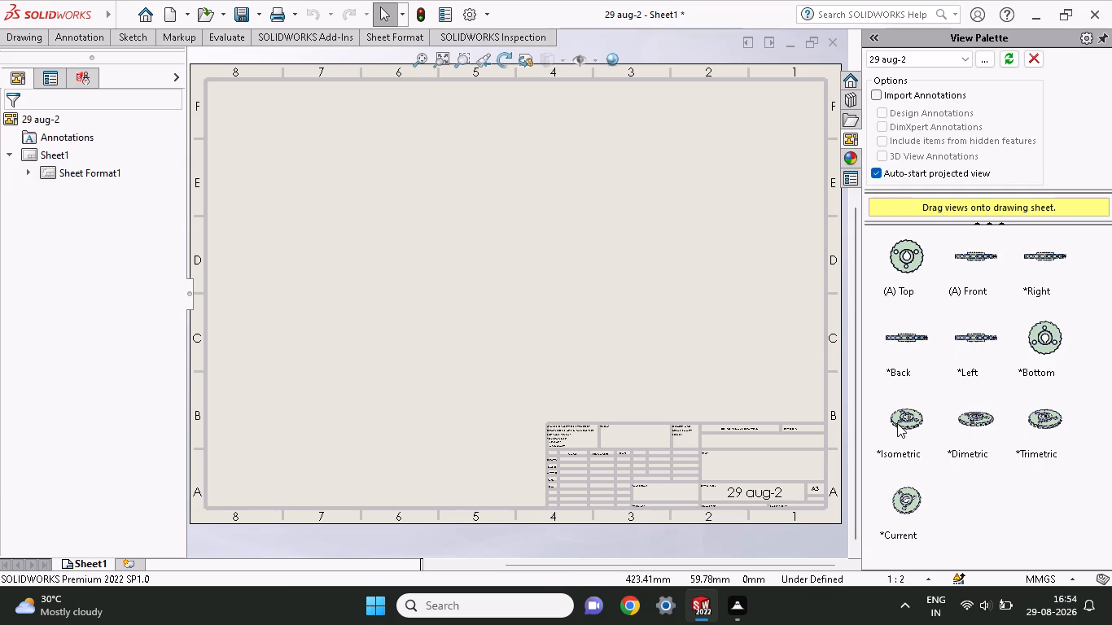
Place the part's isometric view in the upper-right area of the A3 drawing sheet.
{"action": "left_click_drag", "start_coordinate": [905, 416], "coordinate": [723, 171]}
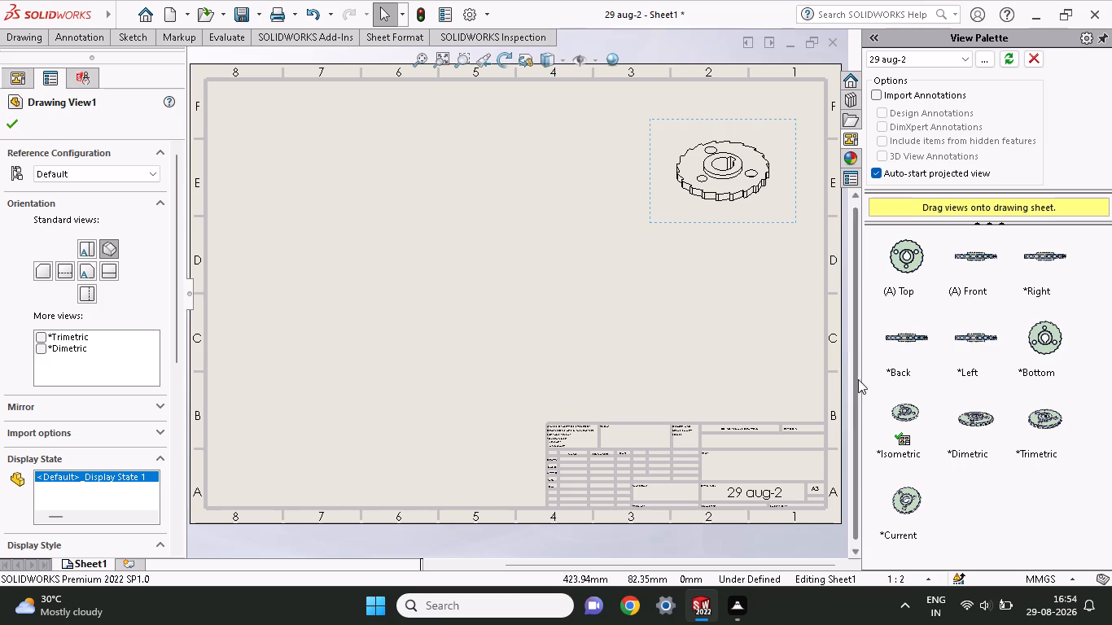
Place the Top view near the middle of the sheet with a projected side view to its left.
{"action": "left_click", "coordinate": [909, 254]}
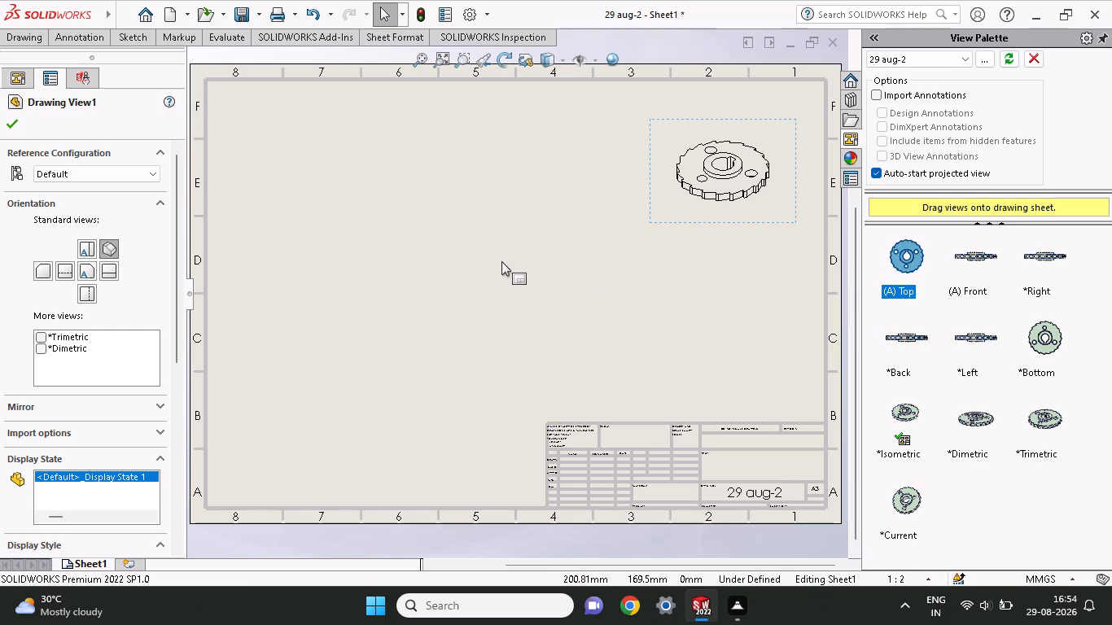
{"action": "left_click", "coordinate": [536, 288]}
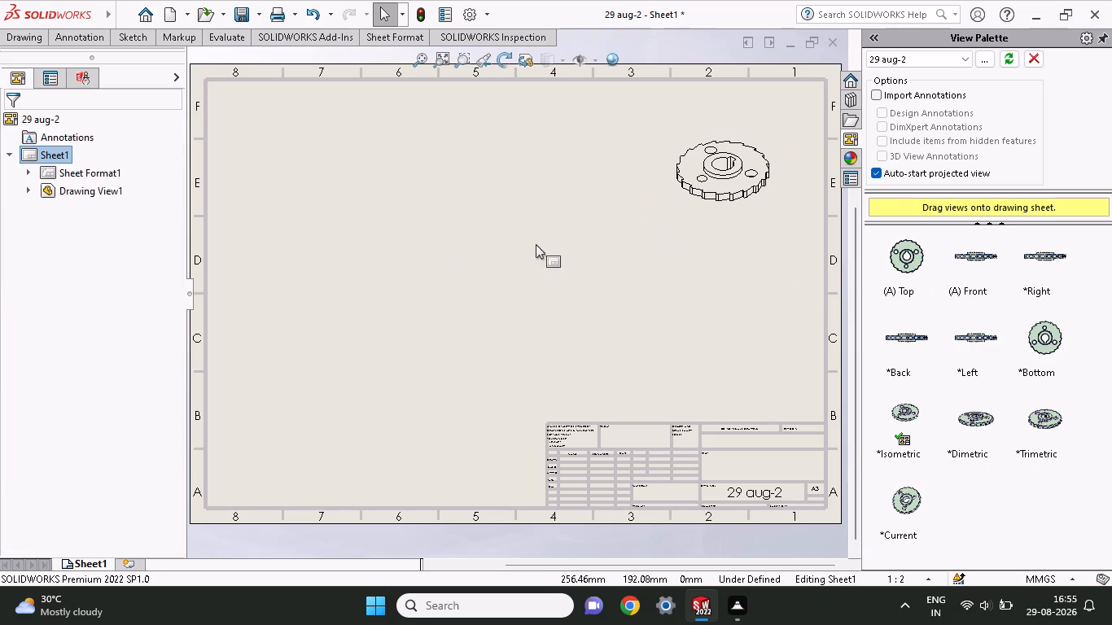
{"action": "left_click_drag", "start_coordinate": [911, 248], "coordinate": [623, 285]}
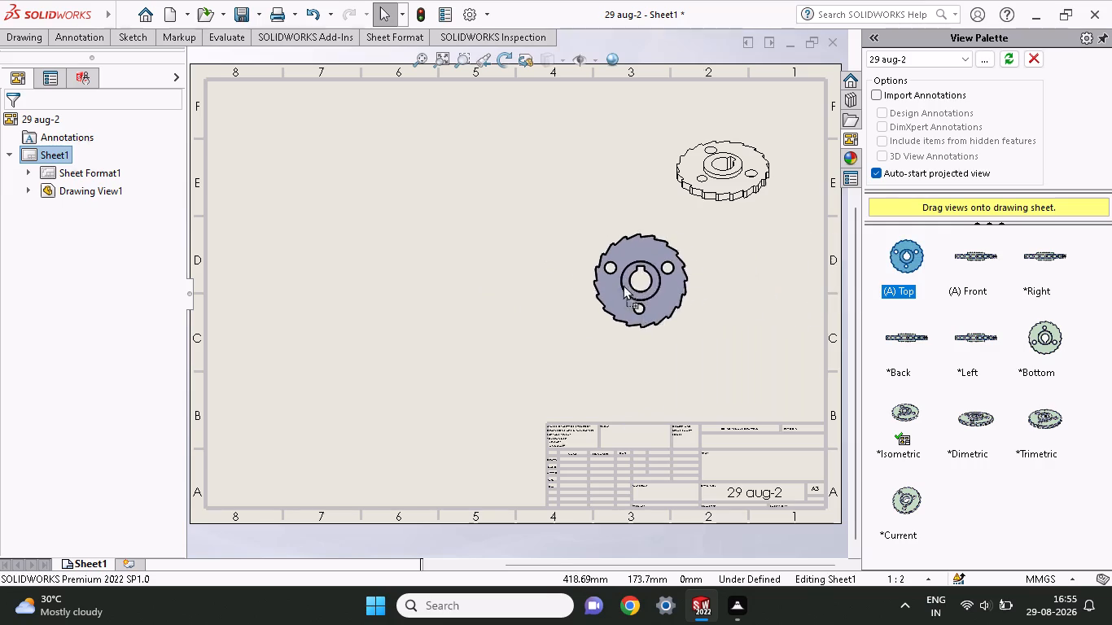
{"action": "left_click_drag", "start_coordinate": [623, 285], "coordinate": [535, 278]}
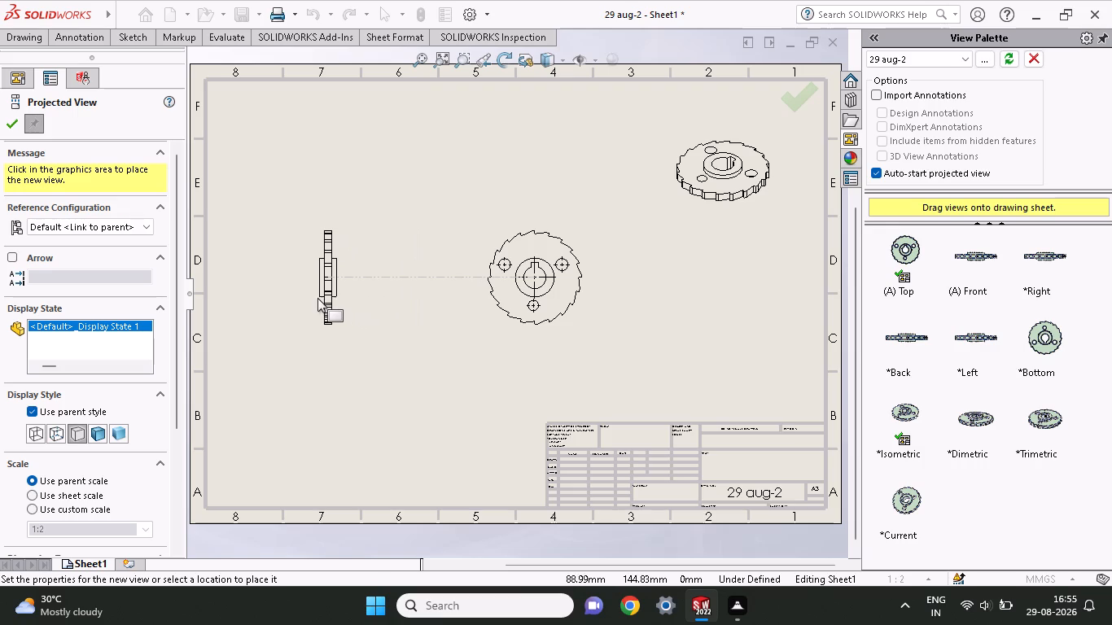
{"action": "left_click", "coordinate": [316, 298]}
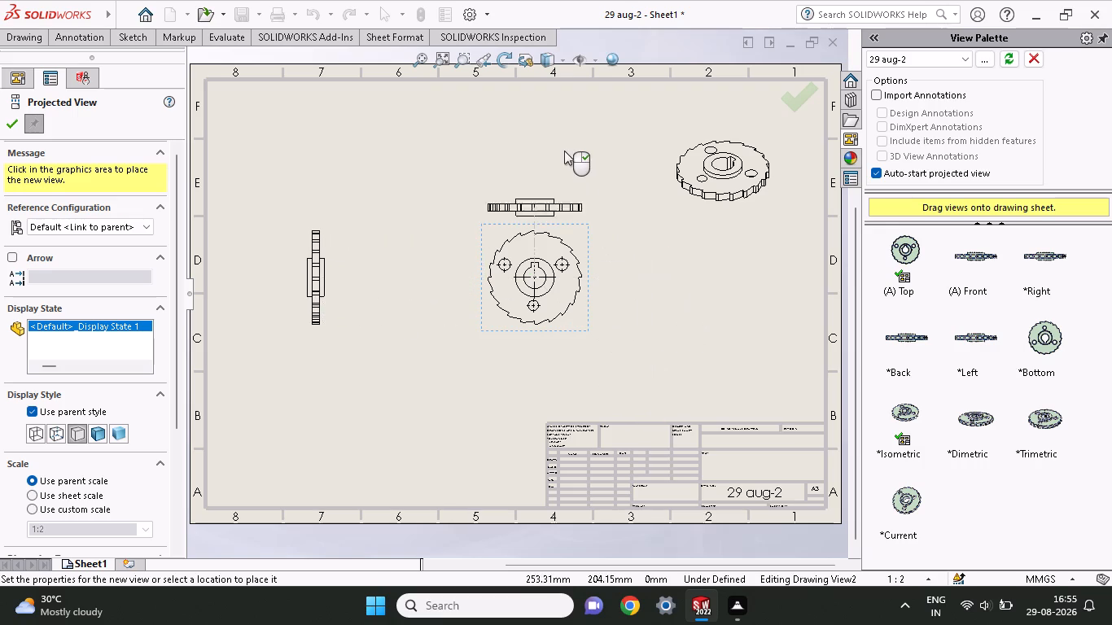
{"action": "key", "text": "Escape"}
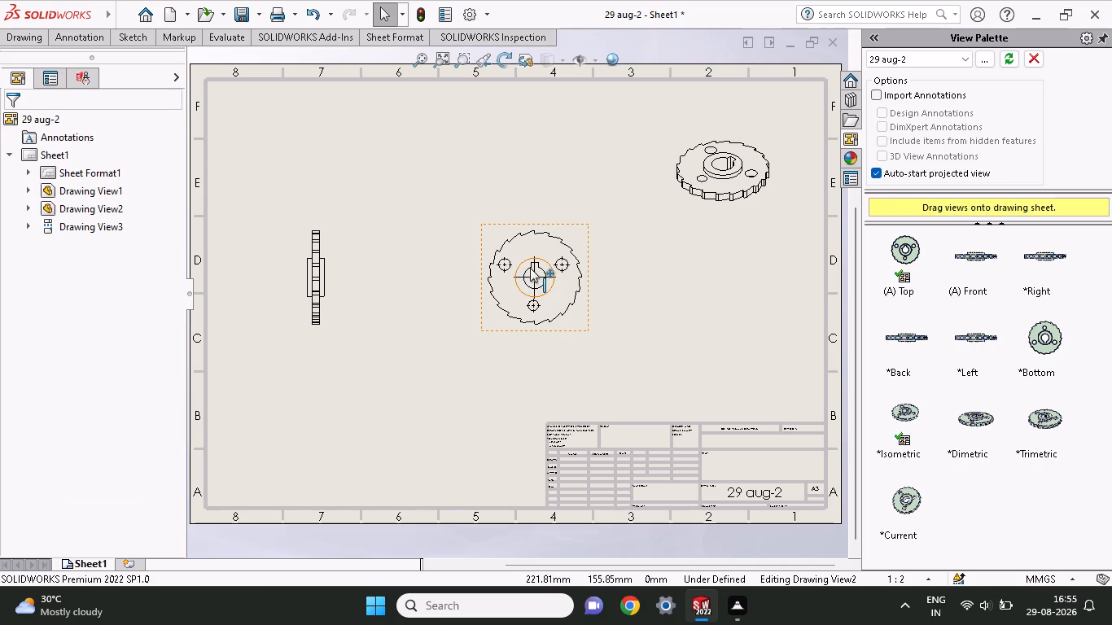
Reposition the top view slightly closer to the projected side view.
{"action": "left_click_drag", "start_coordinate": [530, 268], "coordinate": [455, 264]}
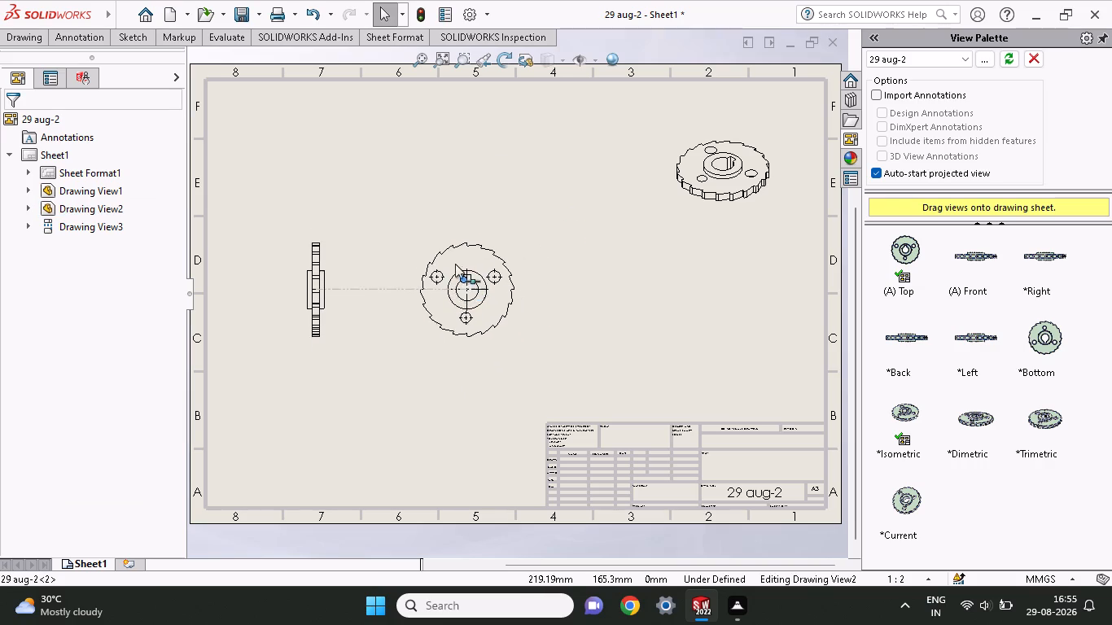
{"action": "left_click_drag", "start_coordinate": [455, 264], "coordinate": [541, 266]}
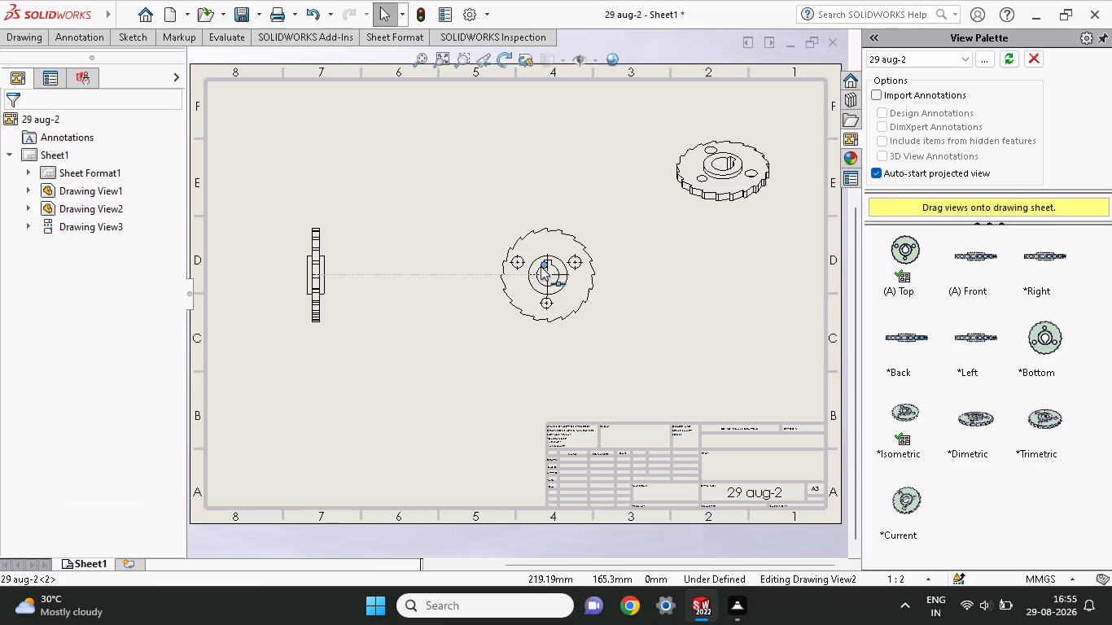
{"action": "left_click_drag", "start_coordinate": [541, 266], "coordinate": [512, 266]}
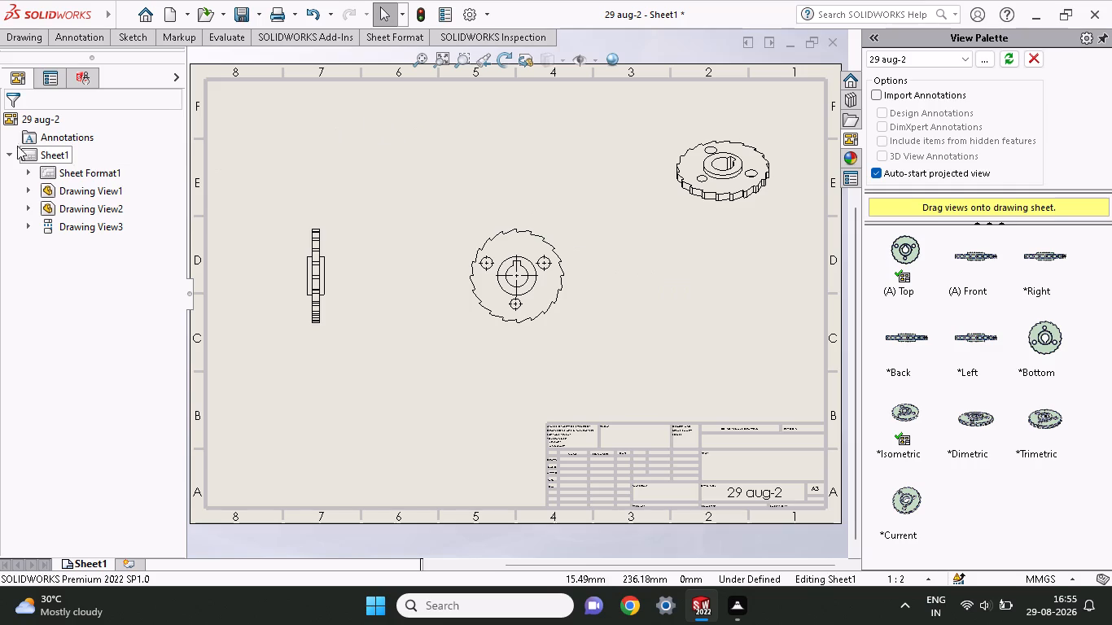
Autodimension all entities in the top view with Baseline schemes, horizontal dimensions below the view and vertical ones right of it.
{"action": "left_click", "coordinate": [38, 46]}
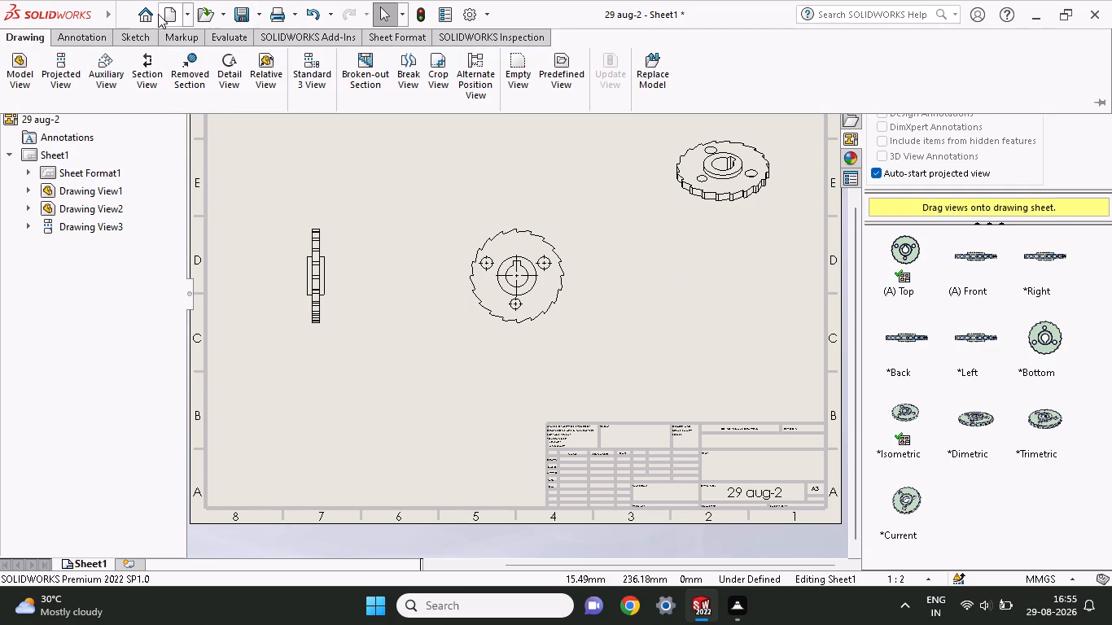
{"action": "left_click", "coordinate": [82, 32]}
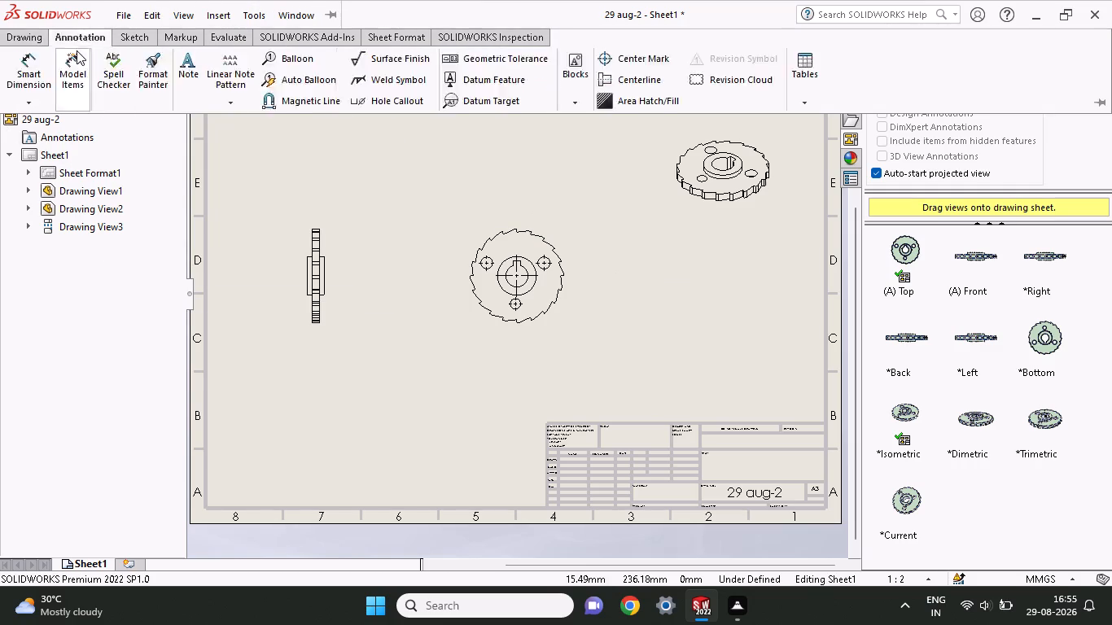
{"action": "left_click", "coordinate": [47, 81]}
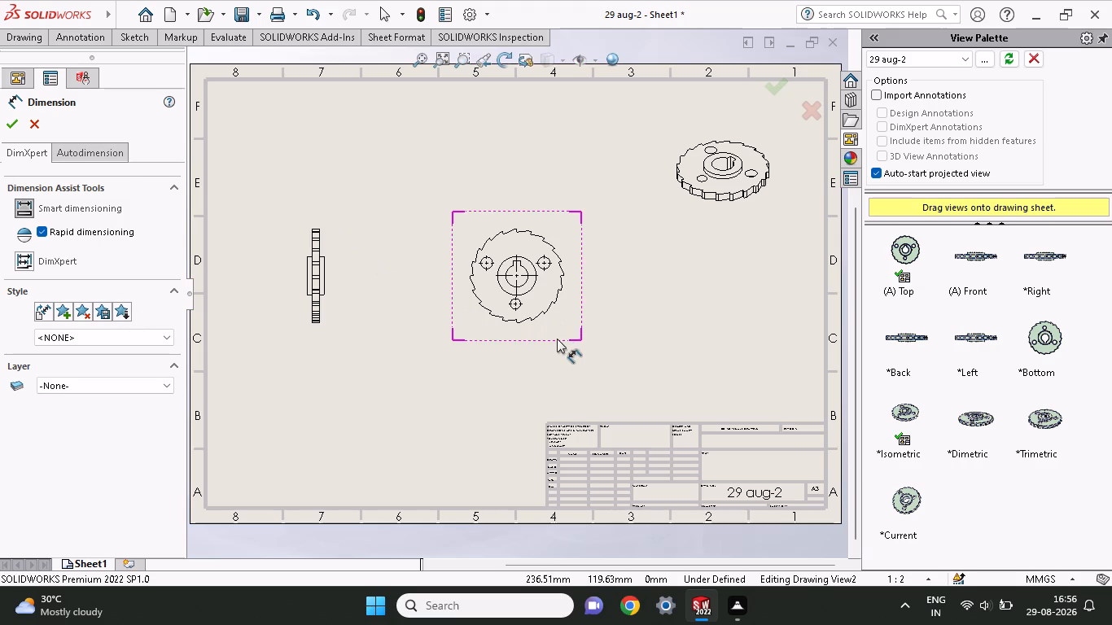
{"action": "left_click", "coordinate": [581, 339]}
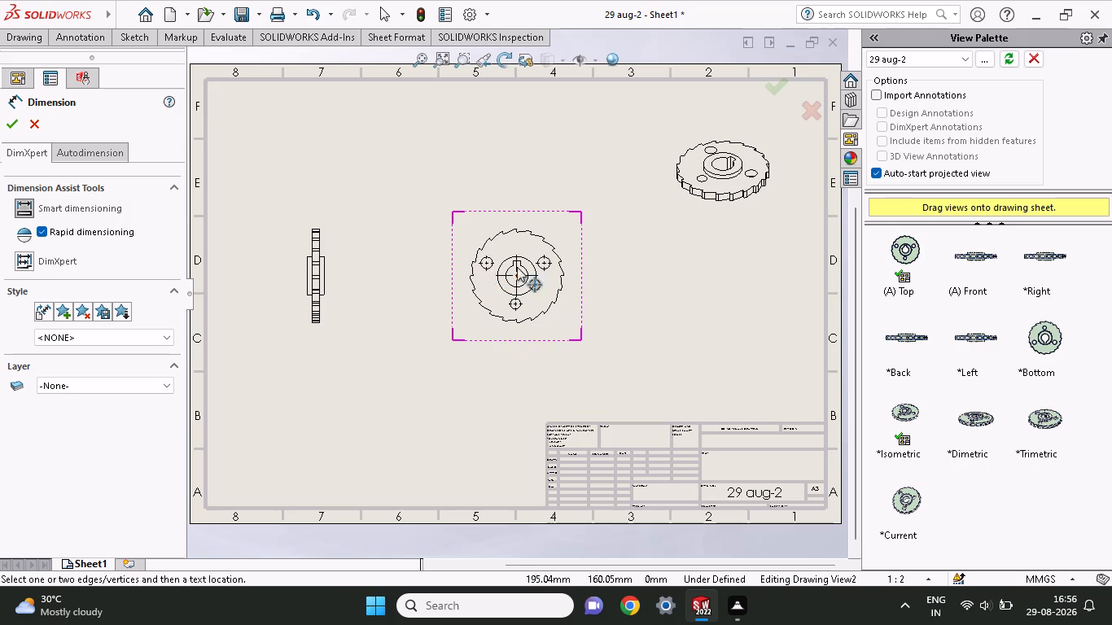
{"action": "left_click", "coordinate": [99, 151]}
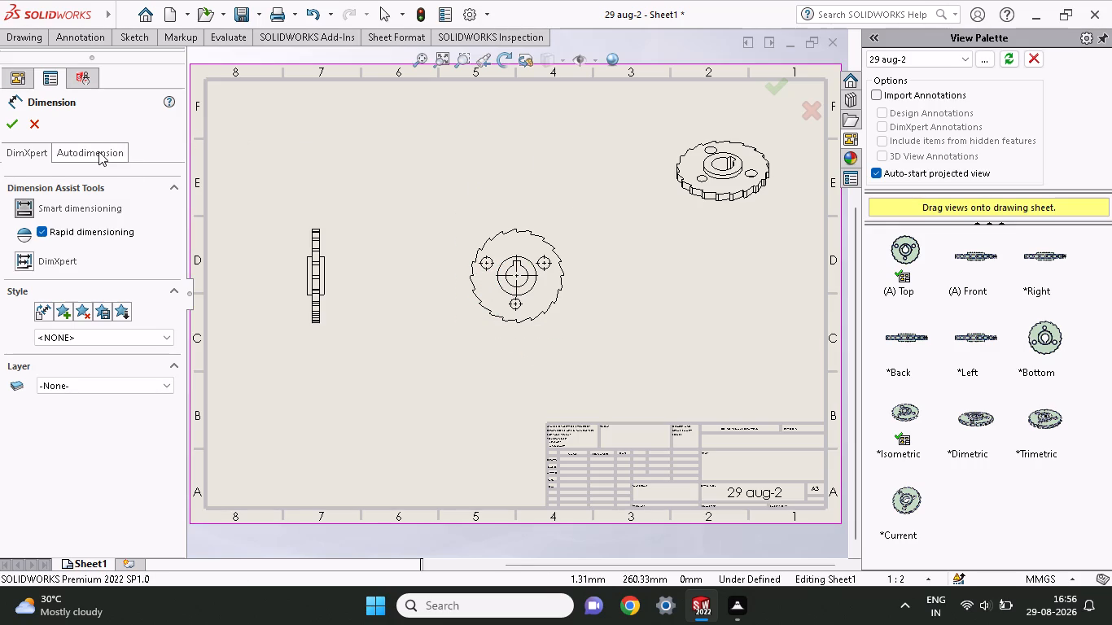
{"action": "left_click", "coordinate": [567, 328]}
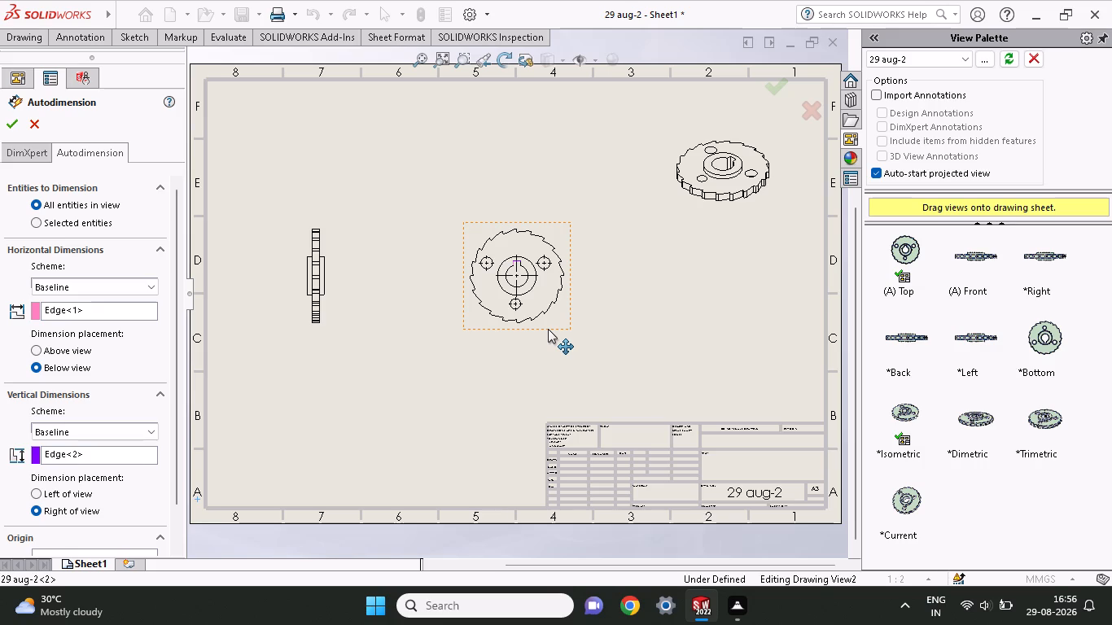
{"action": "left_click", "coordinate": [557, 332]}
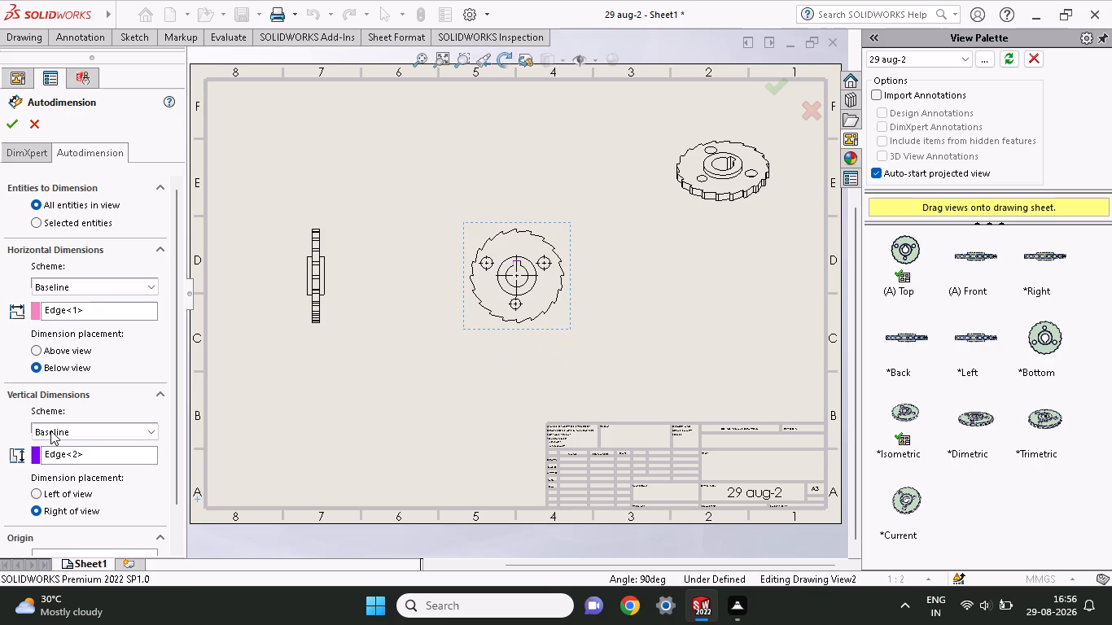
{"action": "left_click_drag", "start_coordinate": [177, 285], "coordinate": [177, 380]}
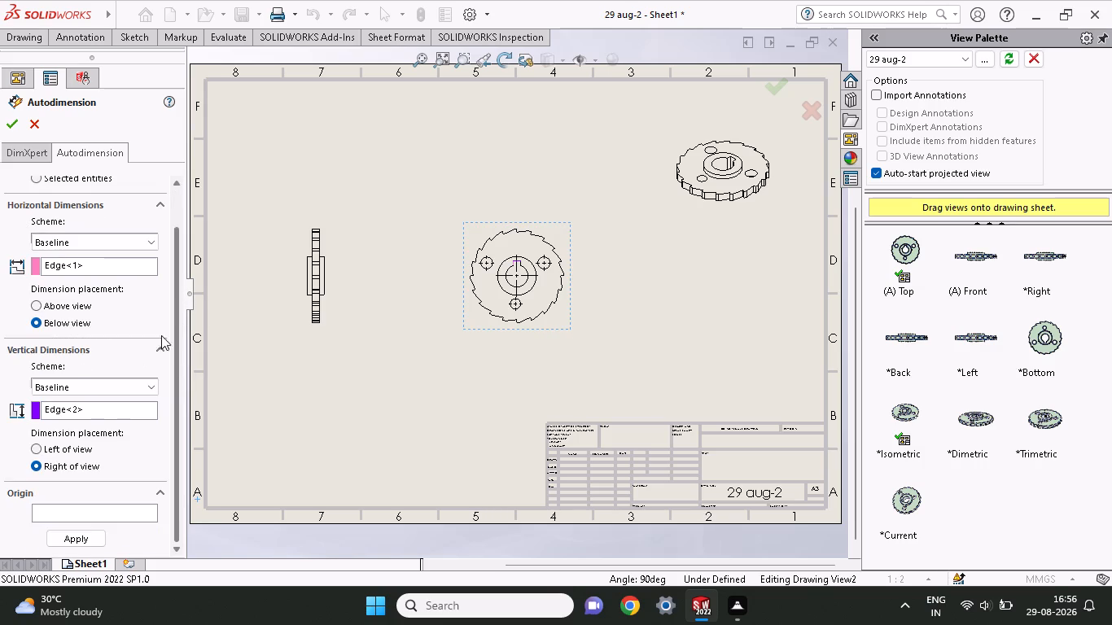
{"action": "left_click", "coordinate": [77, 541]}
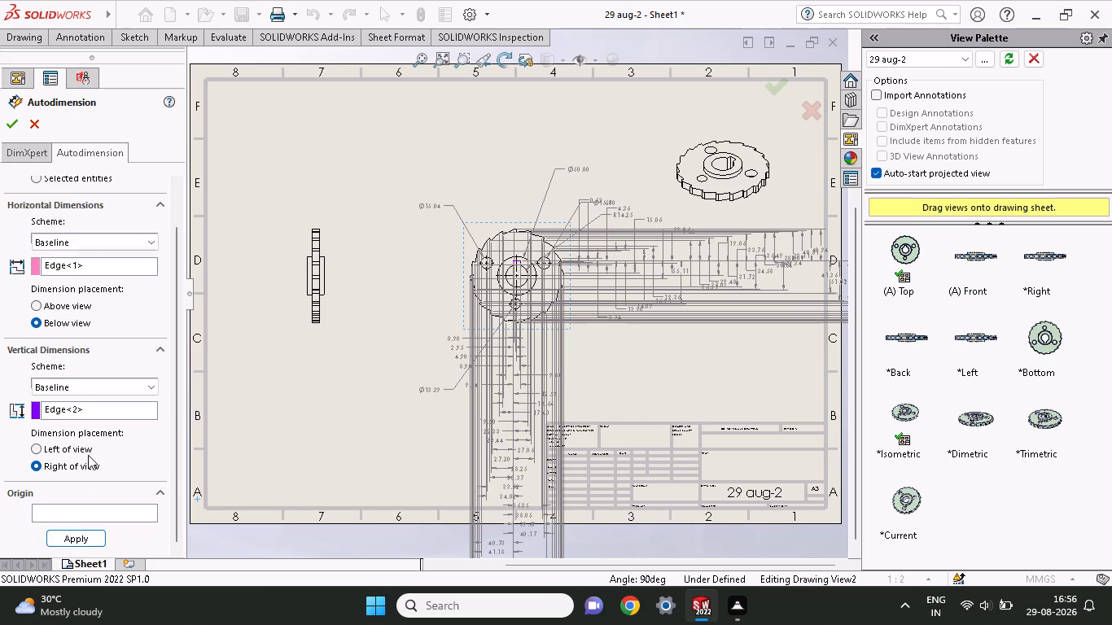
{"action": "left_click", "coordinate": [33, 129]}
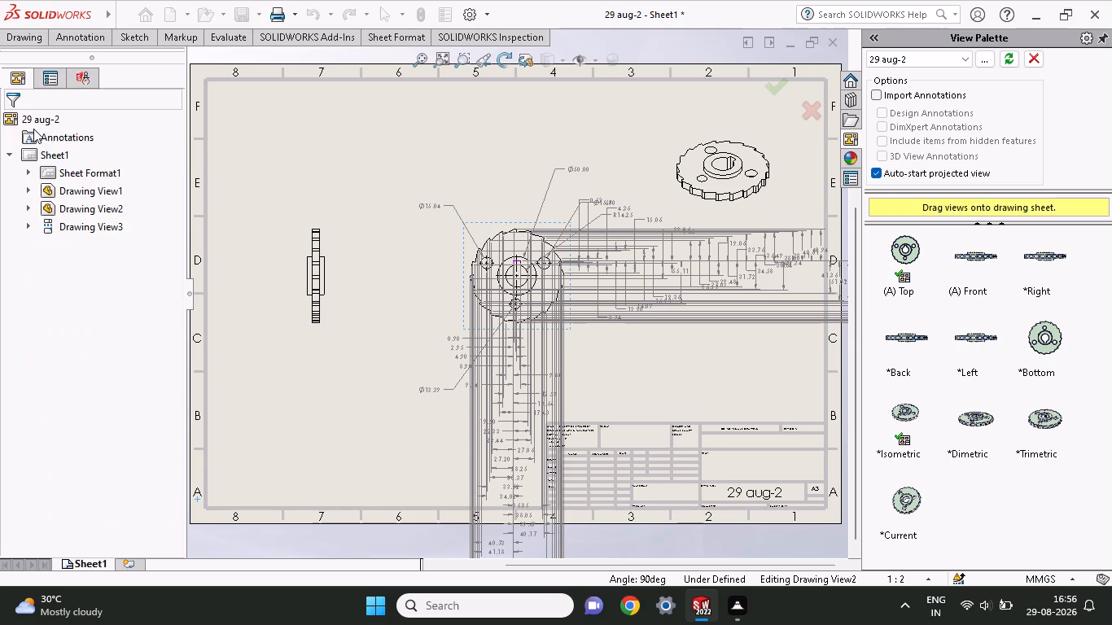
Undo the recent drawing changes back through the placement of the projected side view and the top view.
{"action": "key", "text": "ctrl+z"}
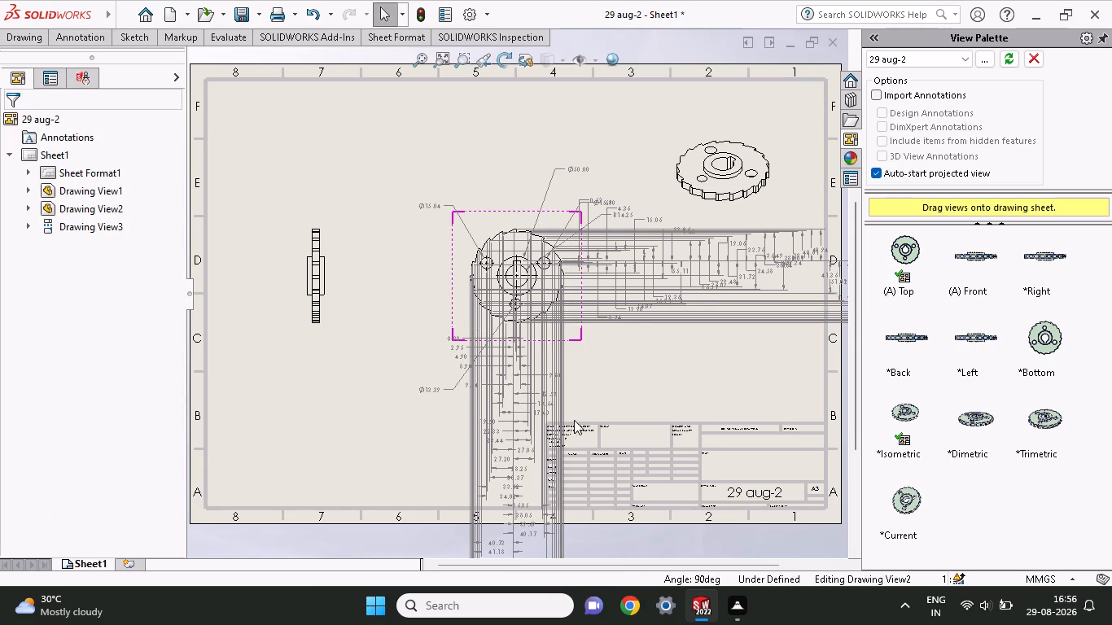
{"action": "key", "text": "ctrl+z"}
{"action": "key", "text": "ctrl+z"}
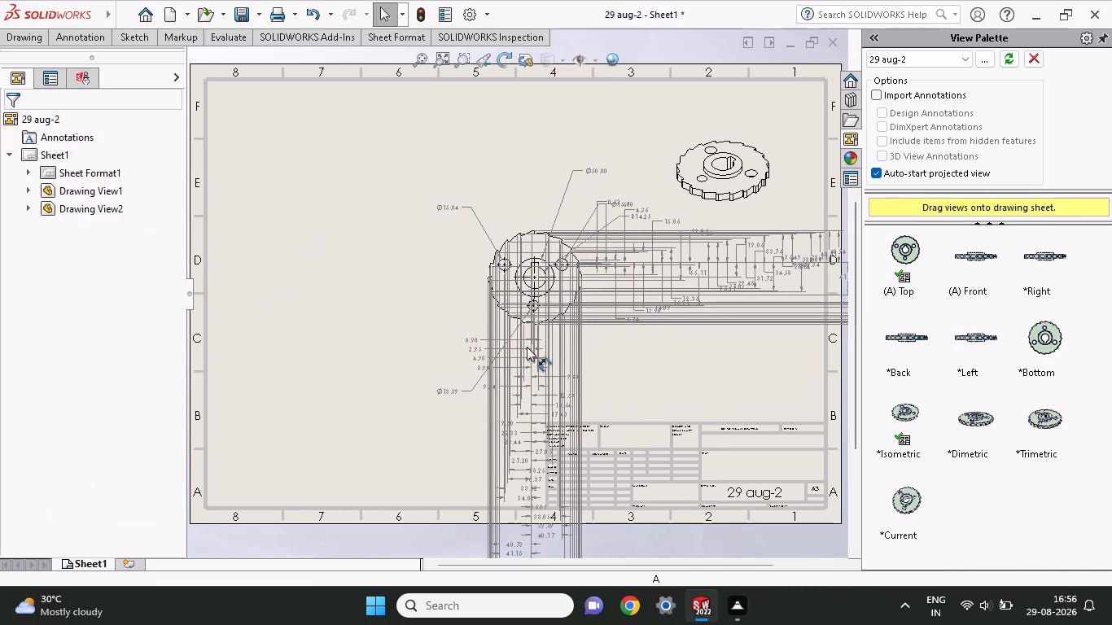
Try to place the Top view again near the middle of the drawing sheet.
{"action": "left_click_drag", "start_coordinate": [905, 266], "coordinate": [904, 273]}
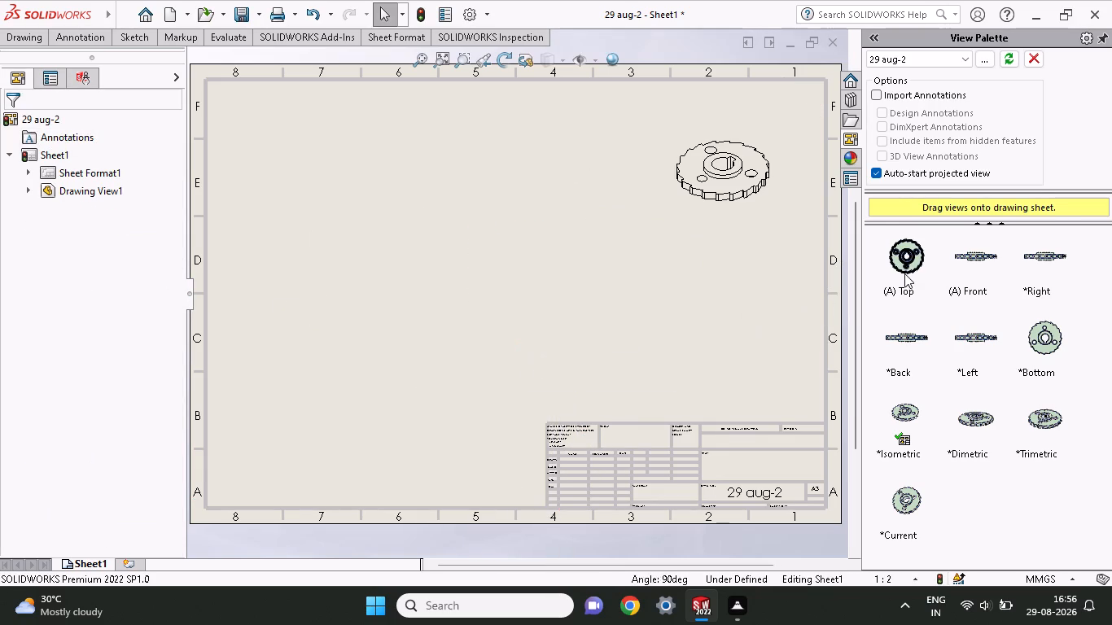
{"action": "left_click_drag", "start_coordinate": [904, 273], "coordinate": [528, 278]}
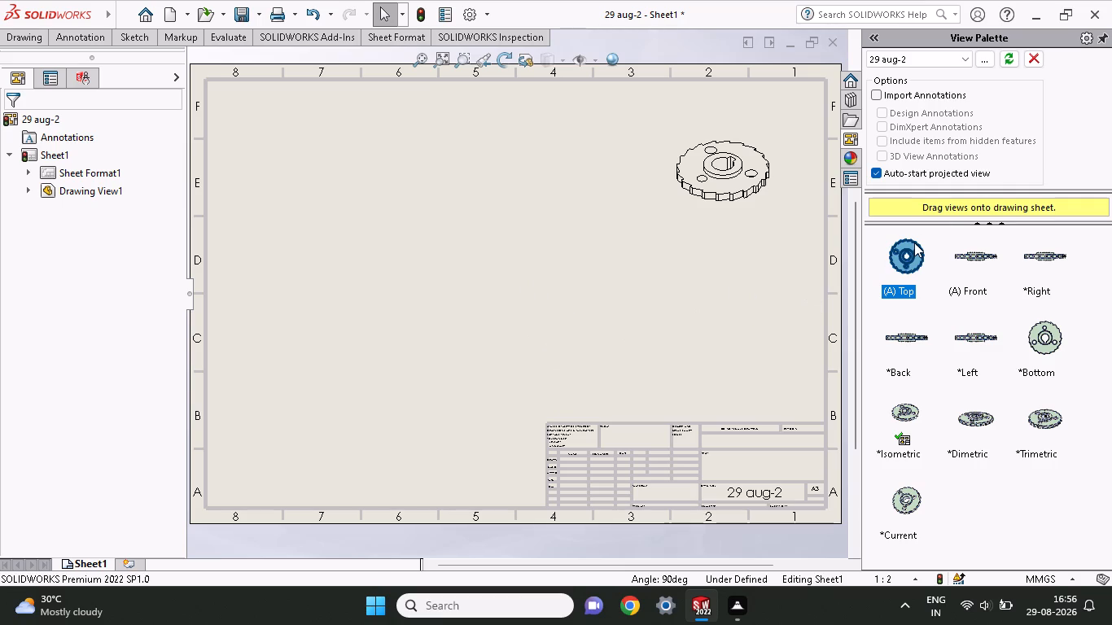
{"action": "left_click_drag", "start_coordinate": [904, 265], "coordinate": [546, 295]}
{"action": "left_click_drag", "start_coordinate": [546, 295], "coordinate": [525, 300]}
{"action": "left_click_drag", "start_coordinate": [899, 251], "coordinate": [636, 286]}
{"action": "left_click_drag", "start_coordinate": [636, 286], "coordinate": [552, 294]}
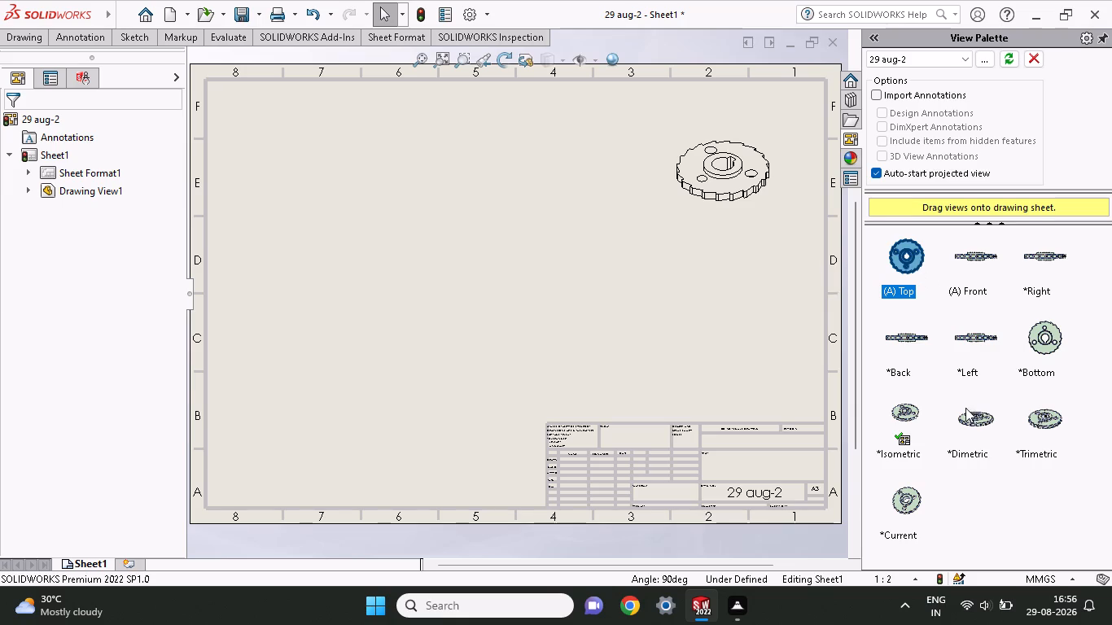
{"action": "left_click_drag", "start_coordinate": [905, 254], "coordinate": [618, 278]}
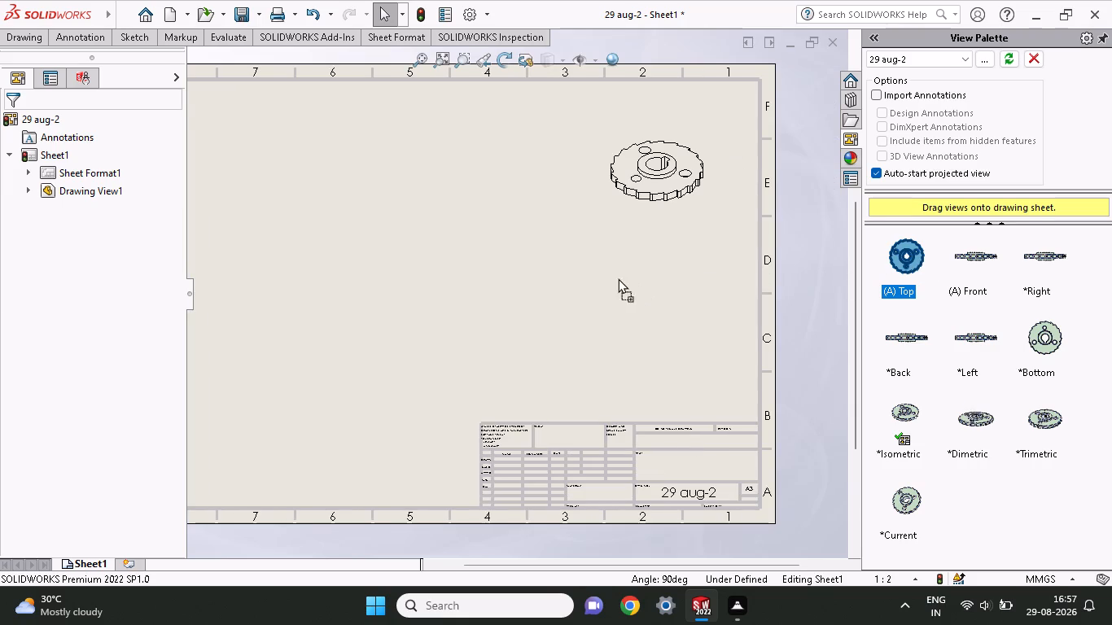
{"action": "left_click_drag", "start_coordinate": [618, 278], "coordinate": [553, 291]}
Close the Draw1 drawing and return to the 29 aug-2 part.
{"action": "left_click", "coordinate": [189, 16]}
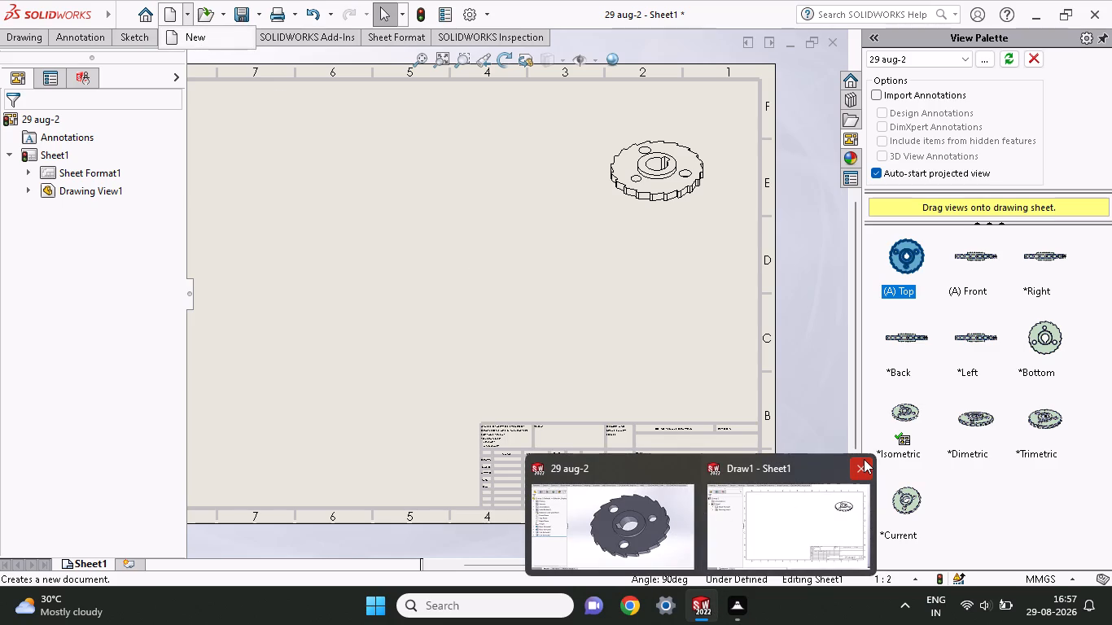
{"action": "left_click", "coordinate": [864, 459]}
{"action": "left_click", "coordinate": [529, 318]}
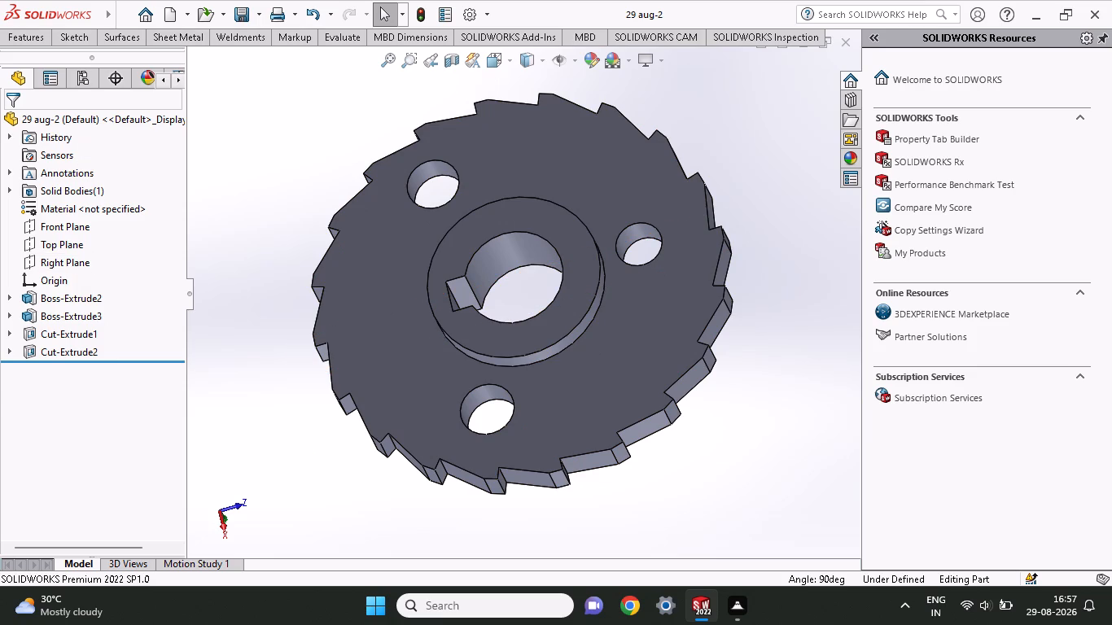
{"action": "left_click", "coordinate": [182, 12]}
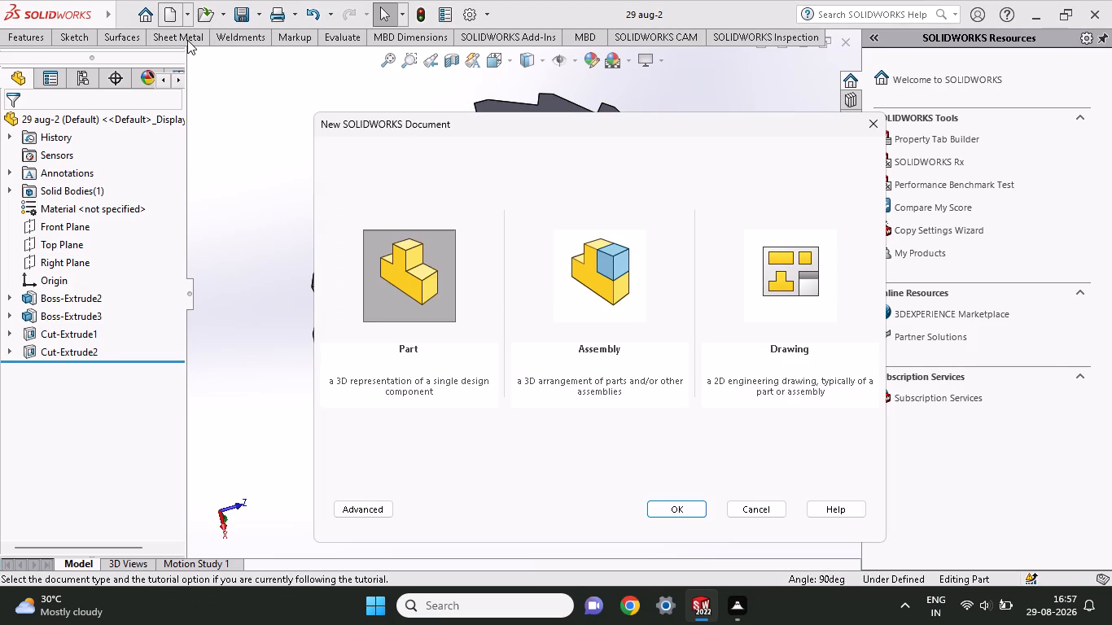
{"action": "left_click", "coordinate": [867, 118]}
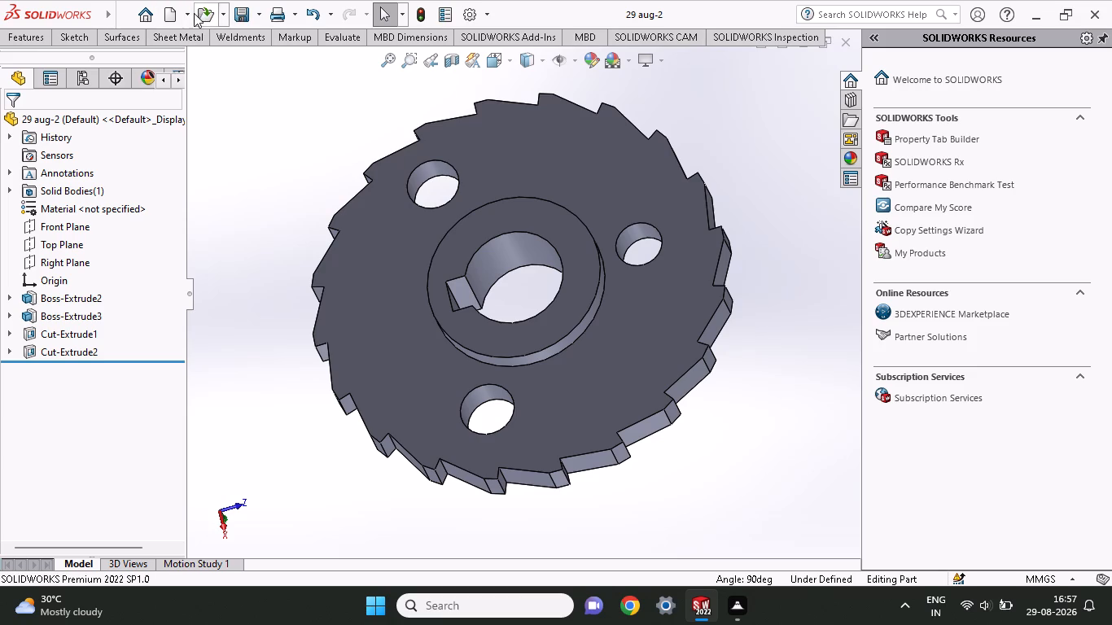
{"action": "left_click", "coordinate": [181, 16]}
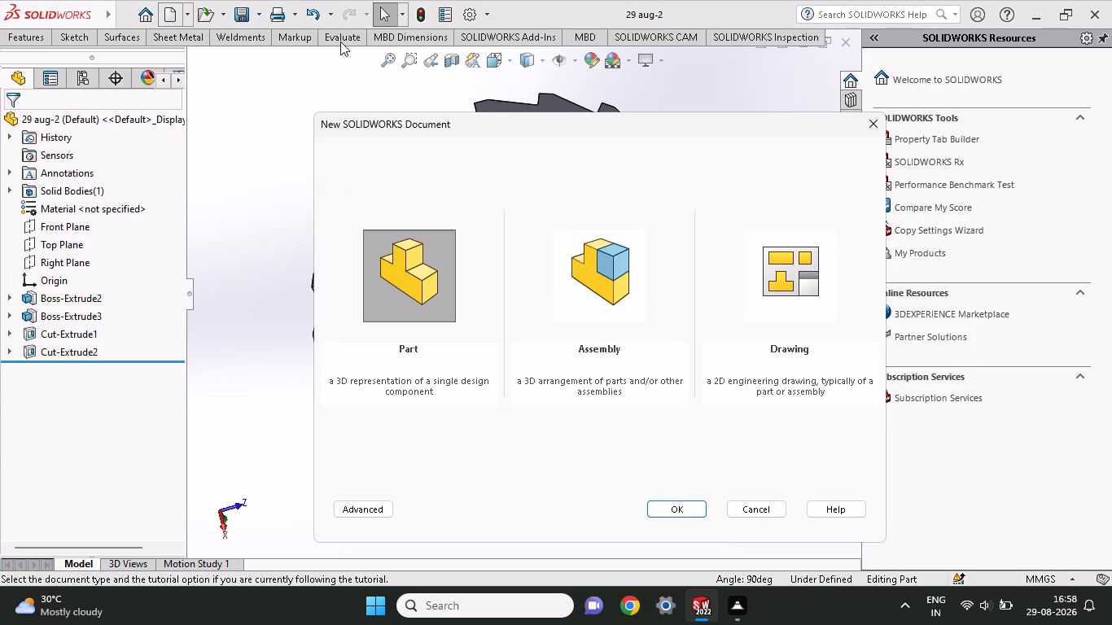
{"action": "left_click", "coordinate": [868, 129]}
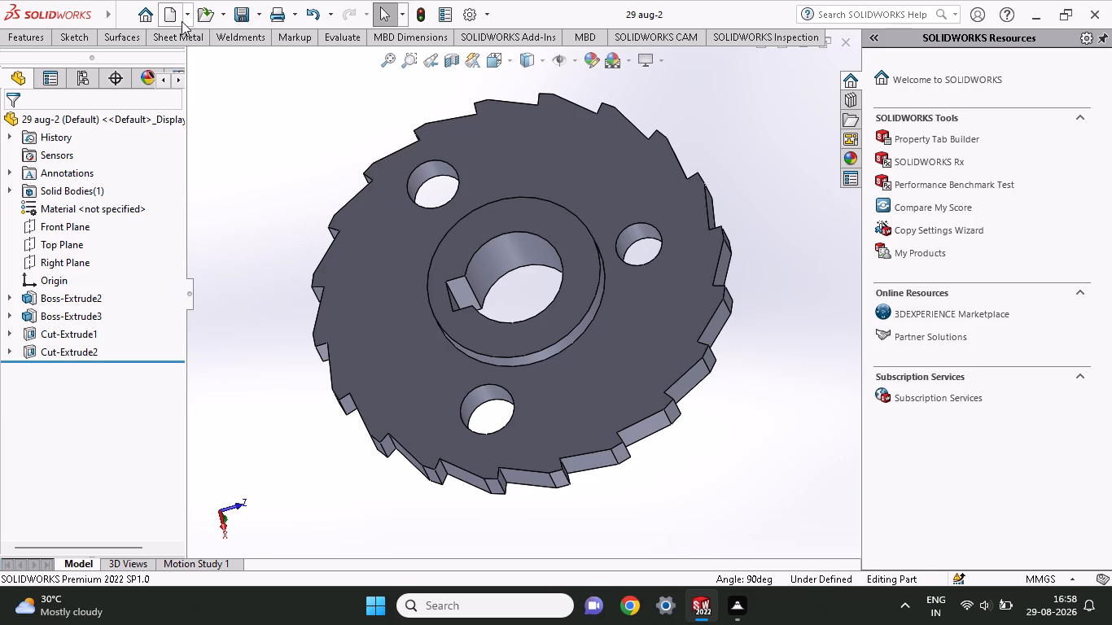
Create a new drawing from the 29 aug-2 part on an A3 (ANSI) Landscape sheet with the sheet format displayed.
{"action": "left_click", "coordinate": [193, 7]}
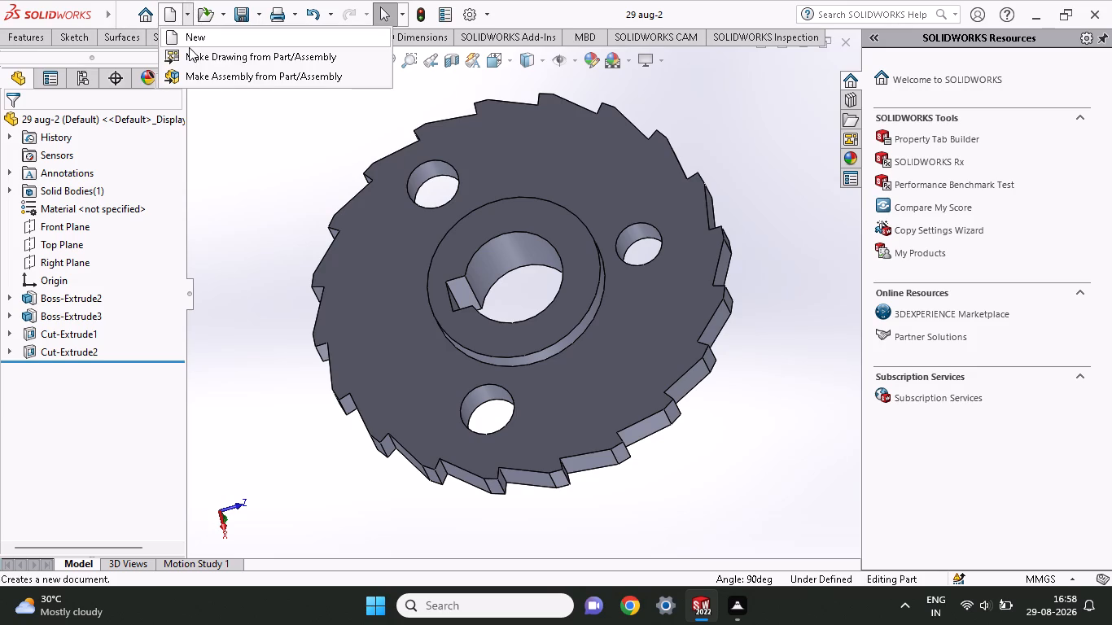
{"action": "left_click", "coordinate": [189, 47]}
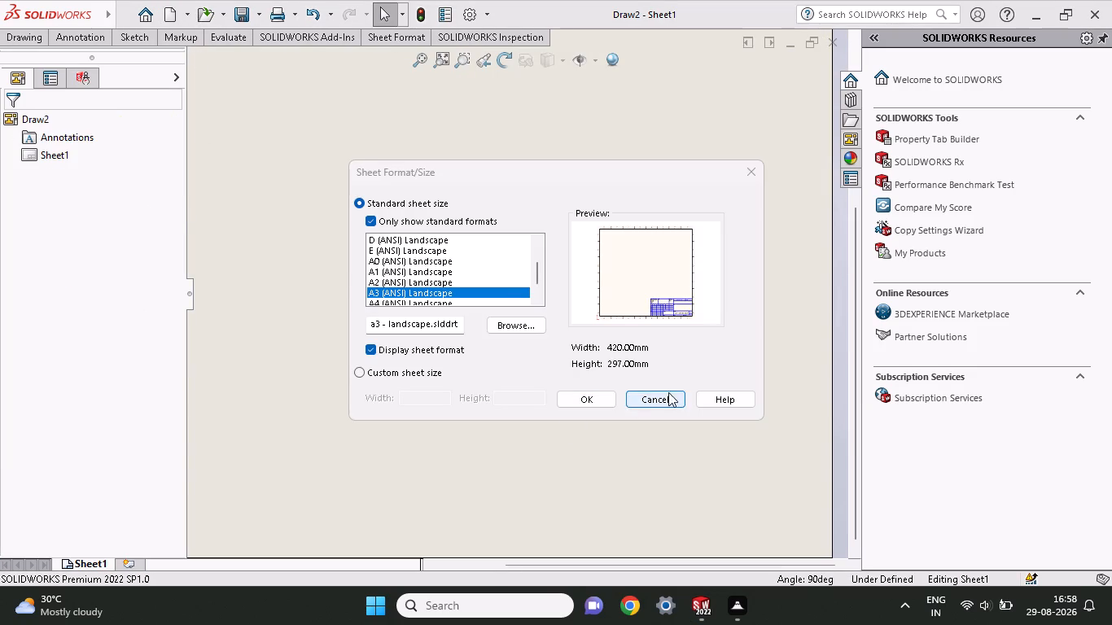
{"action": "left_click", "coordinate": [585, 396]}
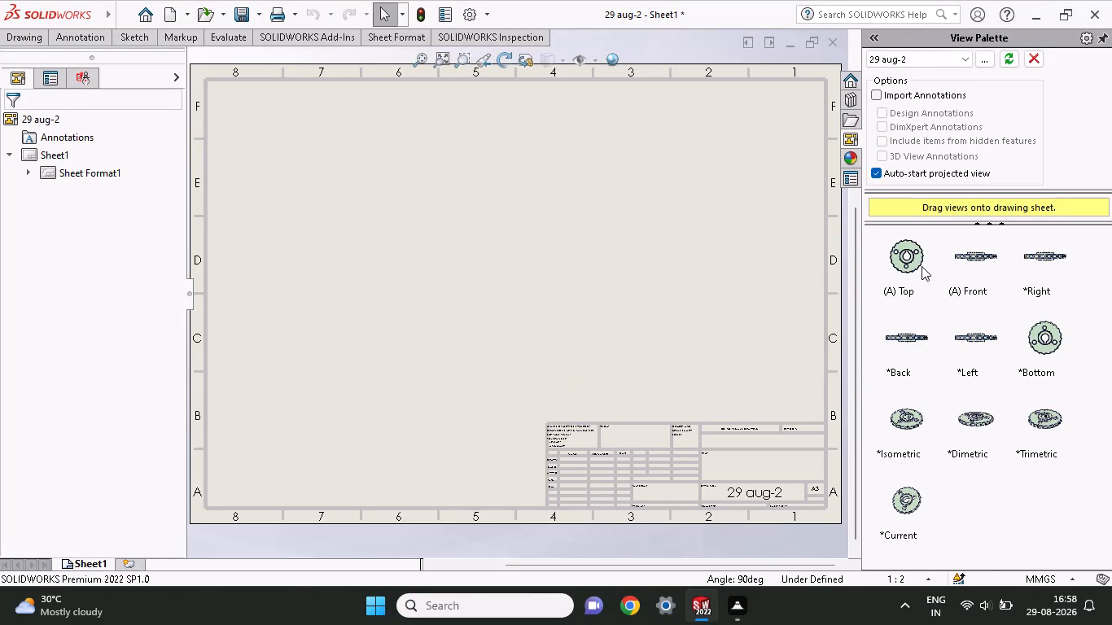
Place the Top view near the middle of the sheet and a projected side view to the left of it.
{"action": "left_click_drag", "start_coordinate": [906, 261], "coordinate": [690, 276]}
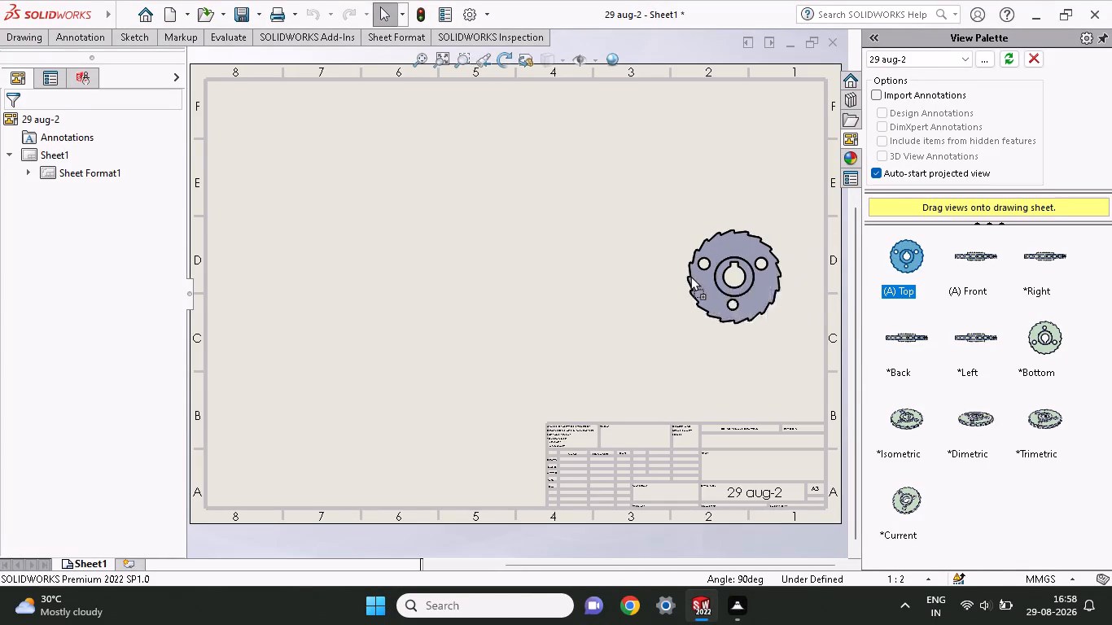
{"action": "left_click_drag", "start_coordinate": [690, 276], "coordinate": [590, 252]}
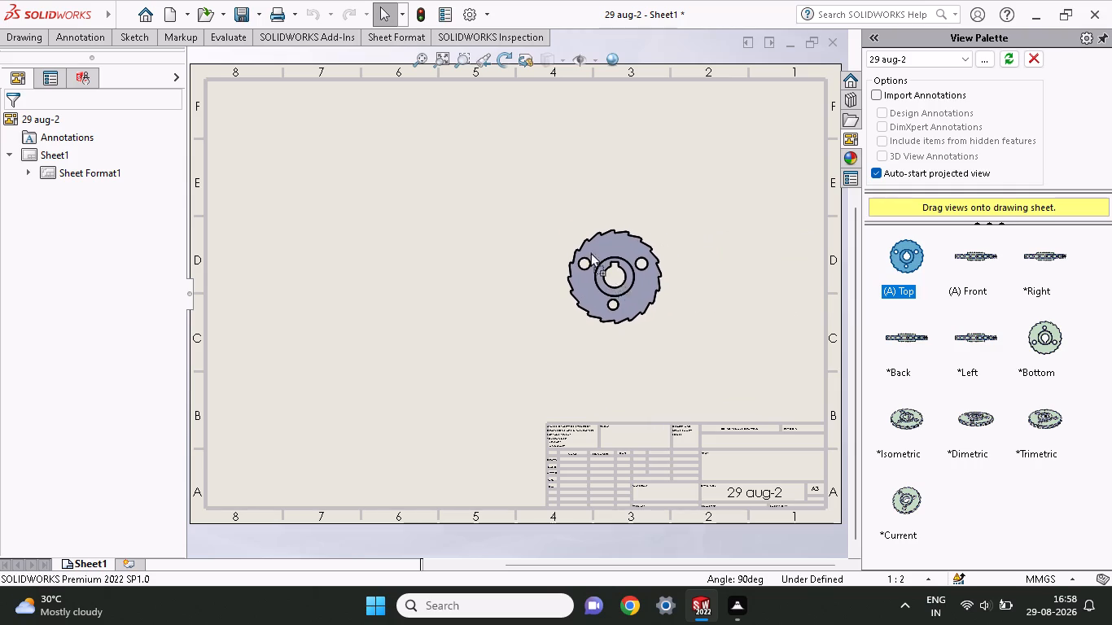
{"action": "left_click_drag", "start_coordinate": [590, 252], "coordinate": [502, 268]}
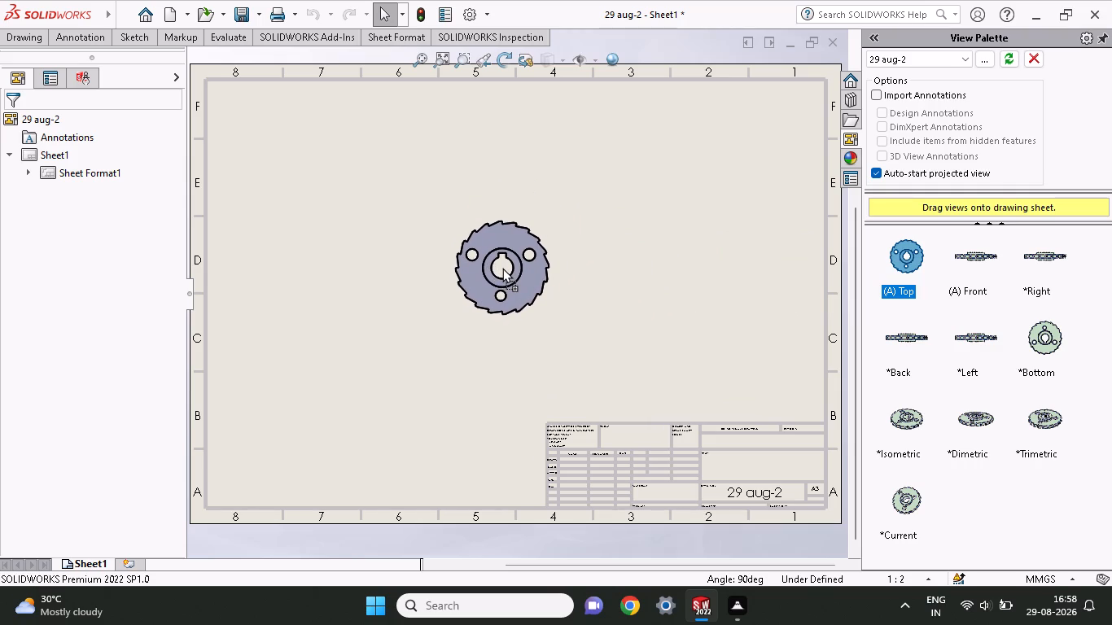
{"action": "left_click_drag", "start_coordinate": [502, 268], "coordinate": [503, 269]}
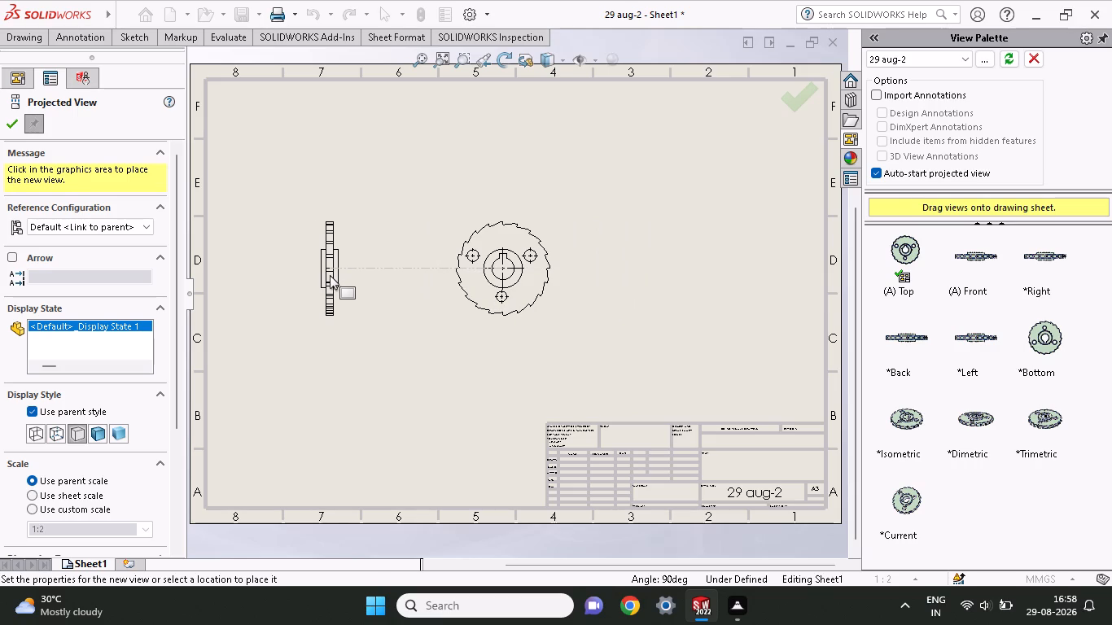
{"action": "left_click", "coordinate": [330, 275]}
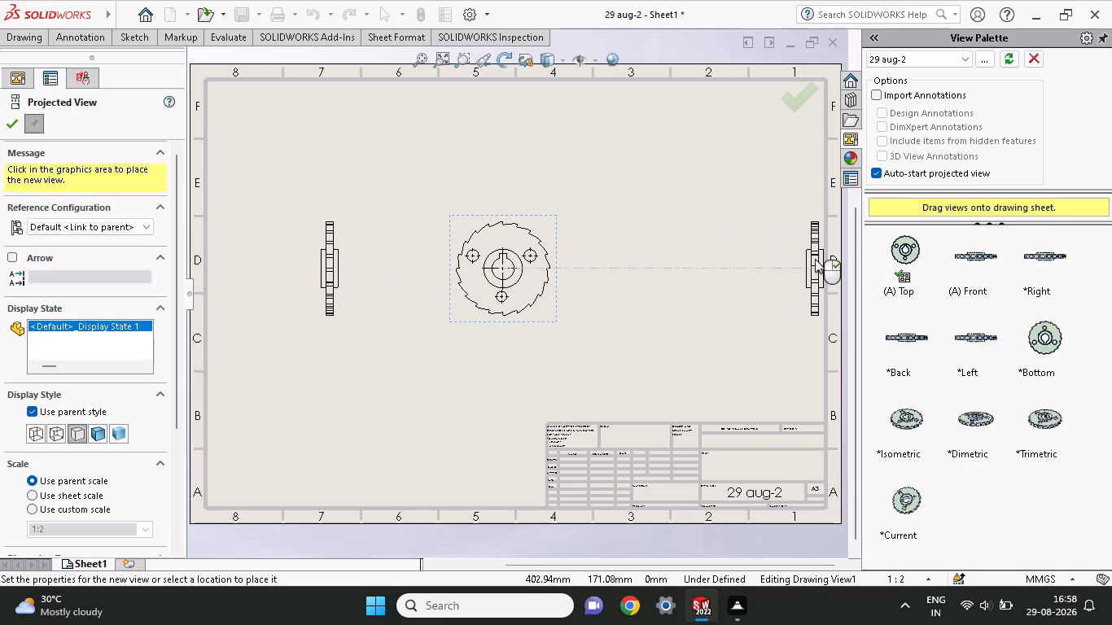
{"action": "key", "text": "Escape"}
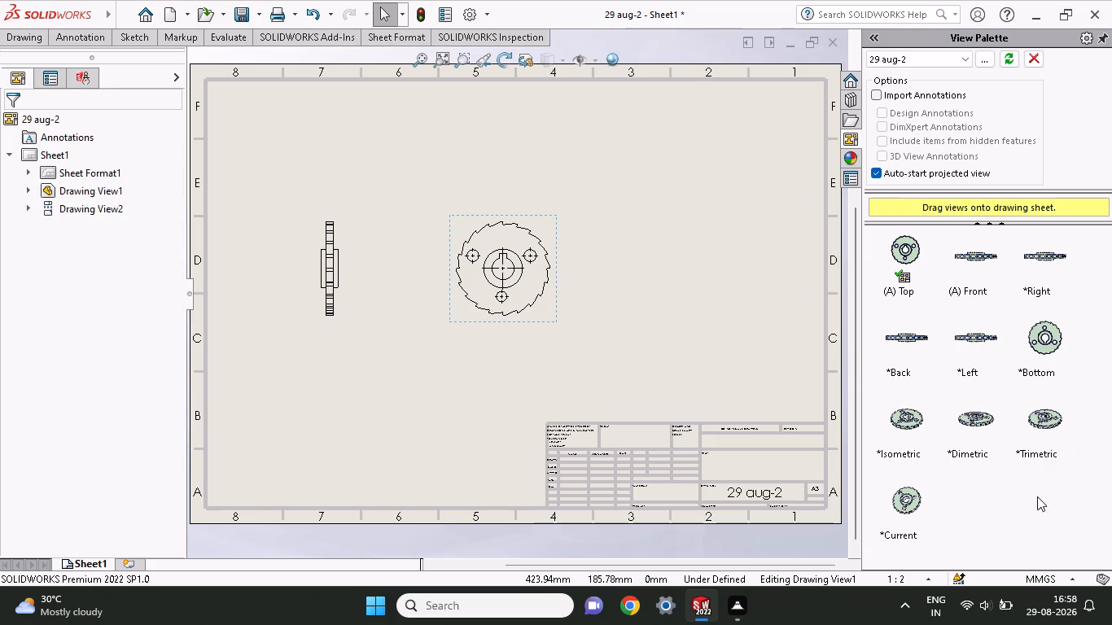
Place the Isometric view in the upper right corner of the drawing sheet.
{"action": "left_click_drag", "start_coordinate": [905, 417], "coordinate": [899, 411]}
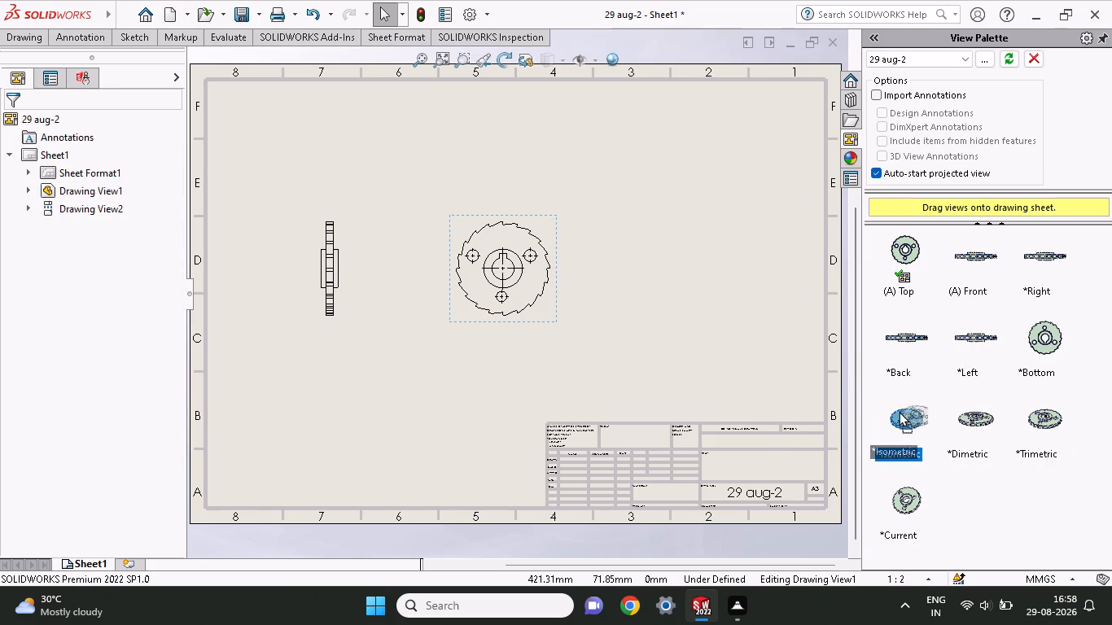
{"action": "left_click_drag", "start_coordinate": [899, 411], "coordinate": [682, 216]}
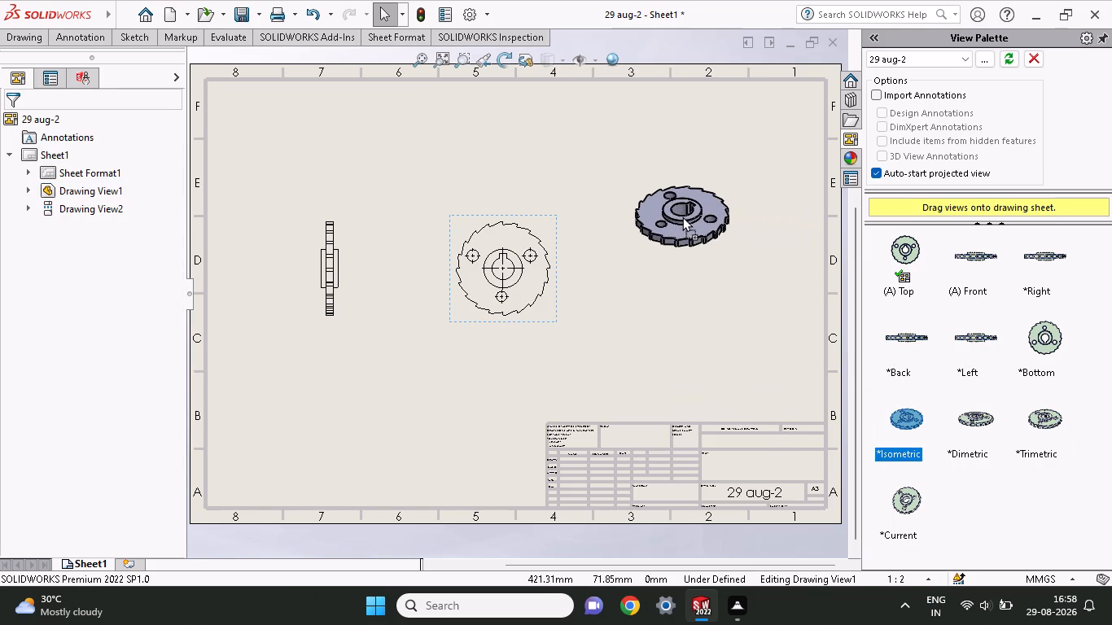
{"action": "left_click_drag", "start_coordinate": [682, 216], "coordinate": [725, 155]}
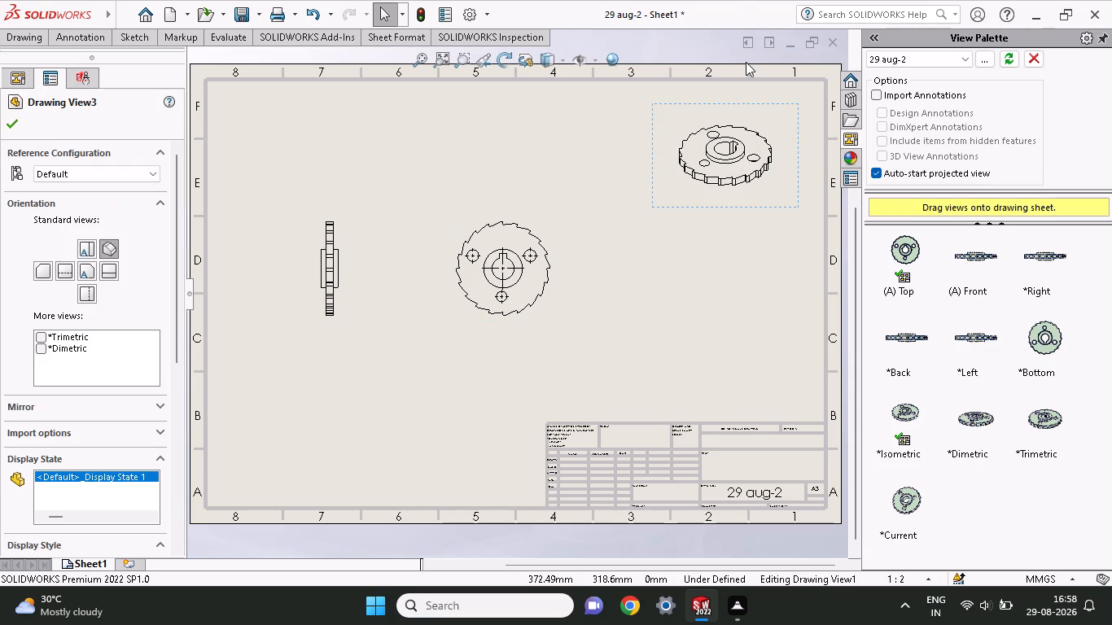
{"action": "left_click", "coordinate": [17, 123]}
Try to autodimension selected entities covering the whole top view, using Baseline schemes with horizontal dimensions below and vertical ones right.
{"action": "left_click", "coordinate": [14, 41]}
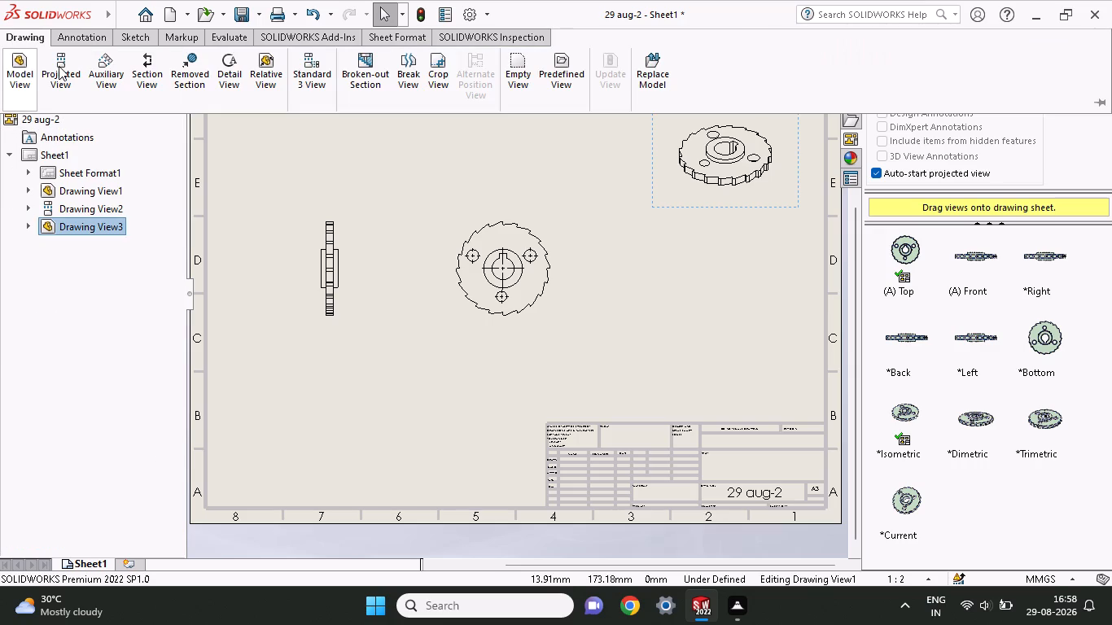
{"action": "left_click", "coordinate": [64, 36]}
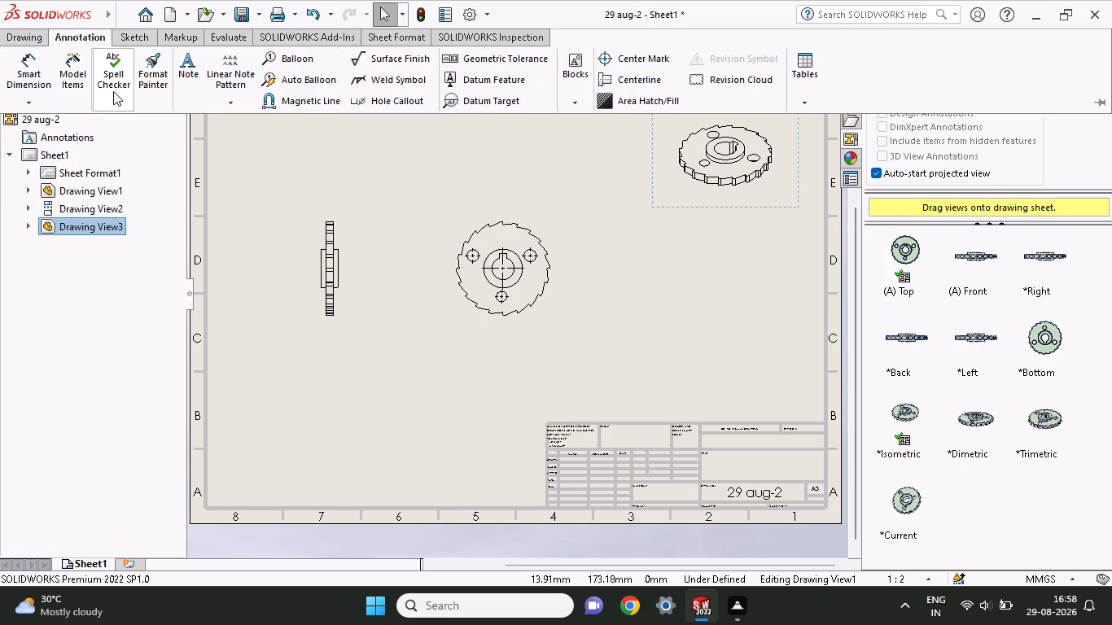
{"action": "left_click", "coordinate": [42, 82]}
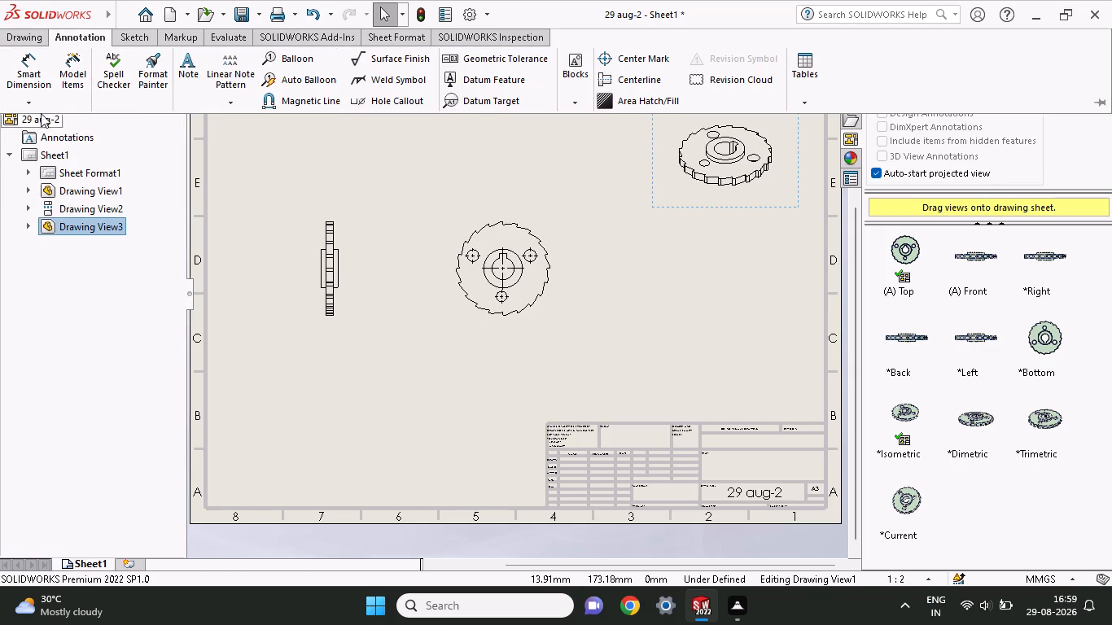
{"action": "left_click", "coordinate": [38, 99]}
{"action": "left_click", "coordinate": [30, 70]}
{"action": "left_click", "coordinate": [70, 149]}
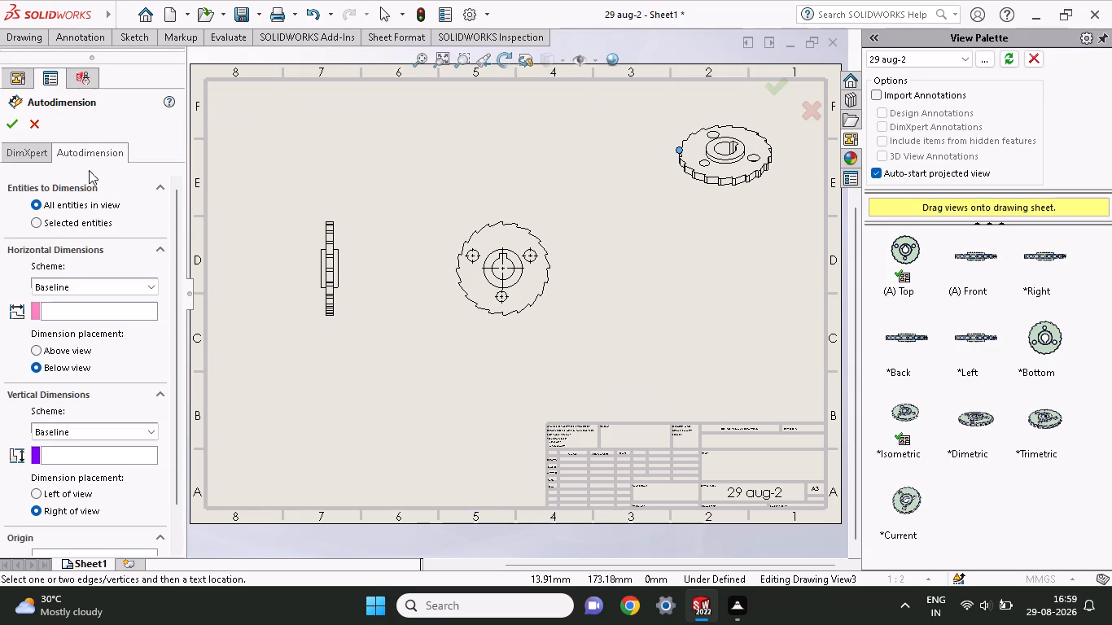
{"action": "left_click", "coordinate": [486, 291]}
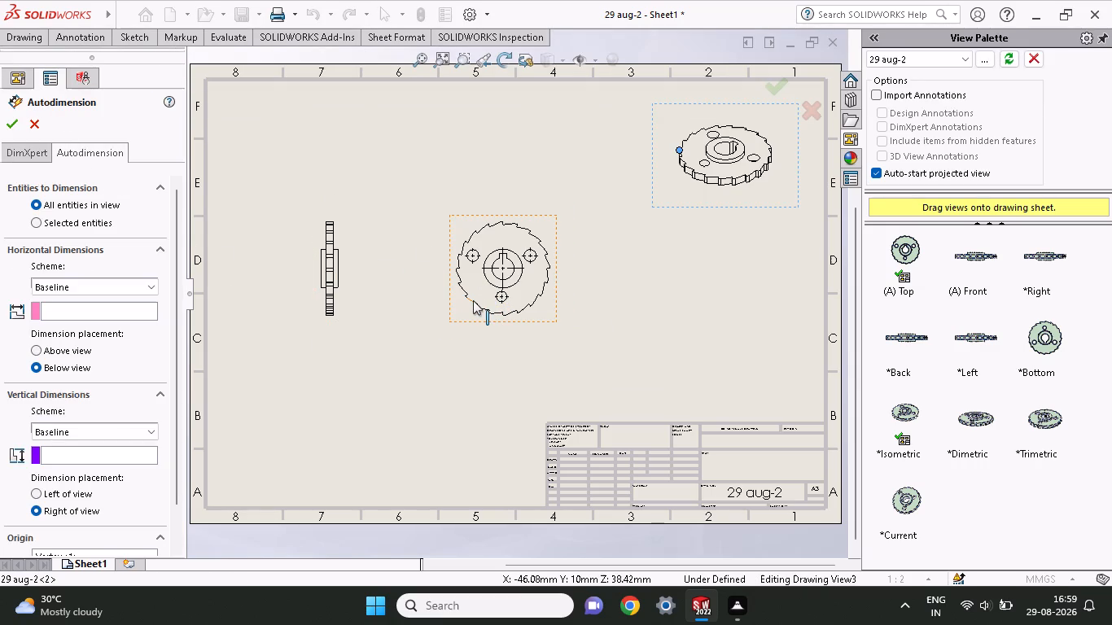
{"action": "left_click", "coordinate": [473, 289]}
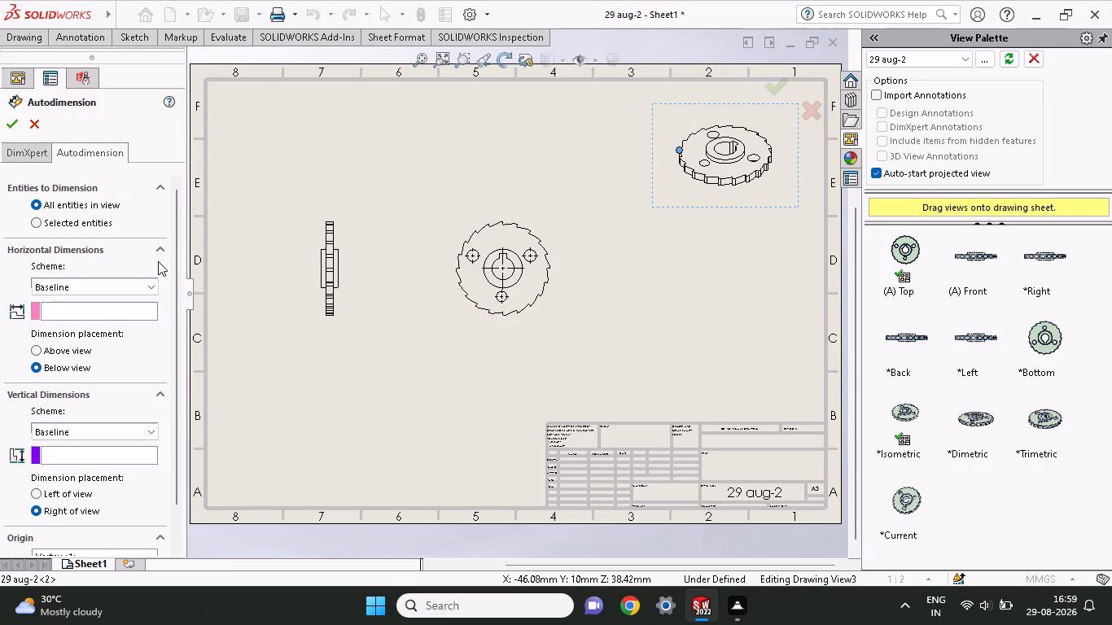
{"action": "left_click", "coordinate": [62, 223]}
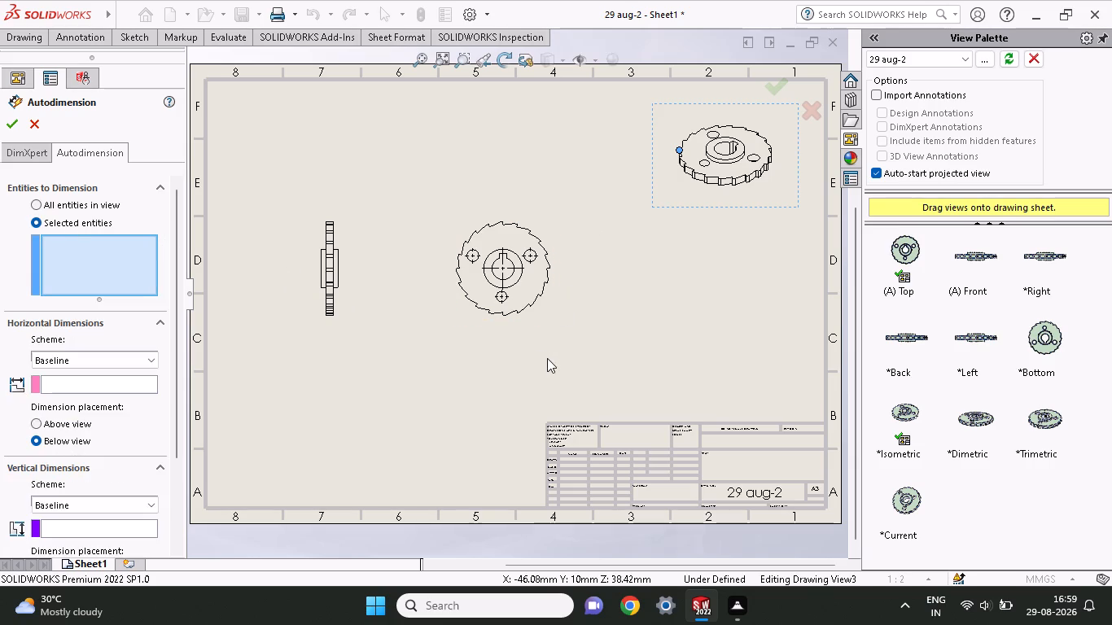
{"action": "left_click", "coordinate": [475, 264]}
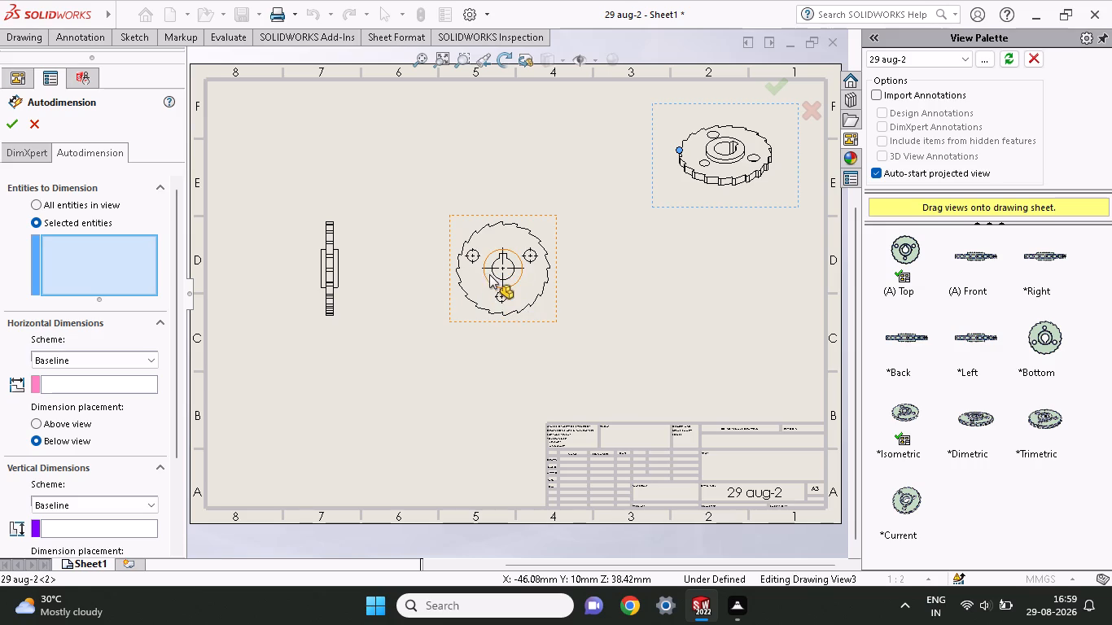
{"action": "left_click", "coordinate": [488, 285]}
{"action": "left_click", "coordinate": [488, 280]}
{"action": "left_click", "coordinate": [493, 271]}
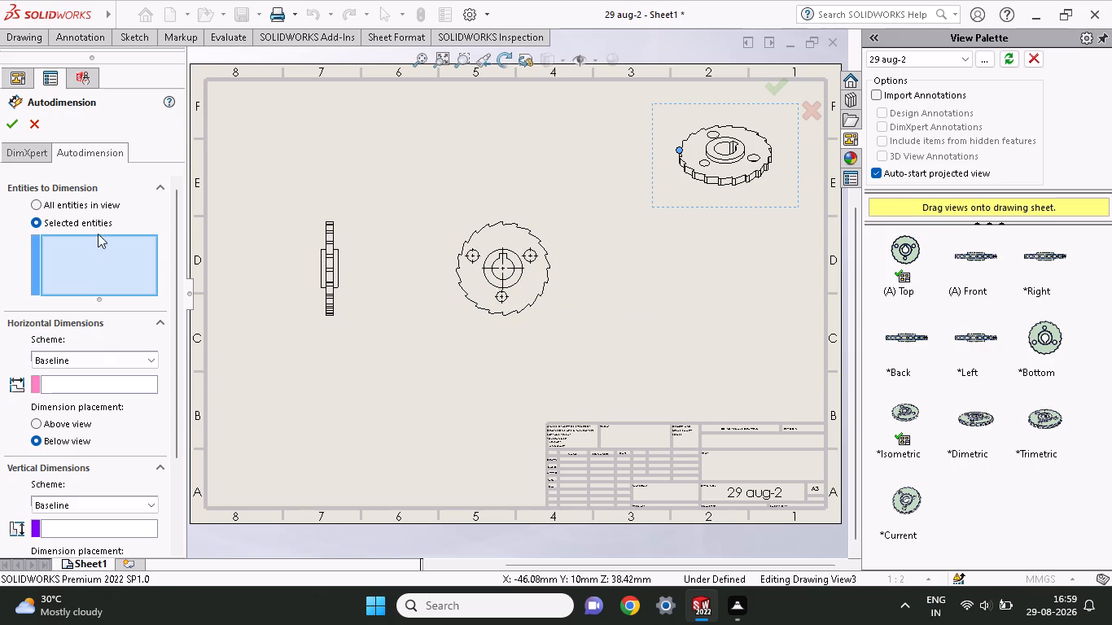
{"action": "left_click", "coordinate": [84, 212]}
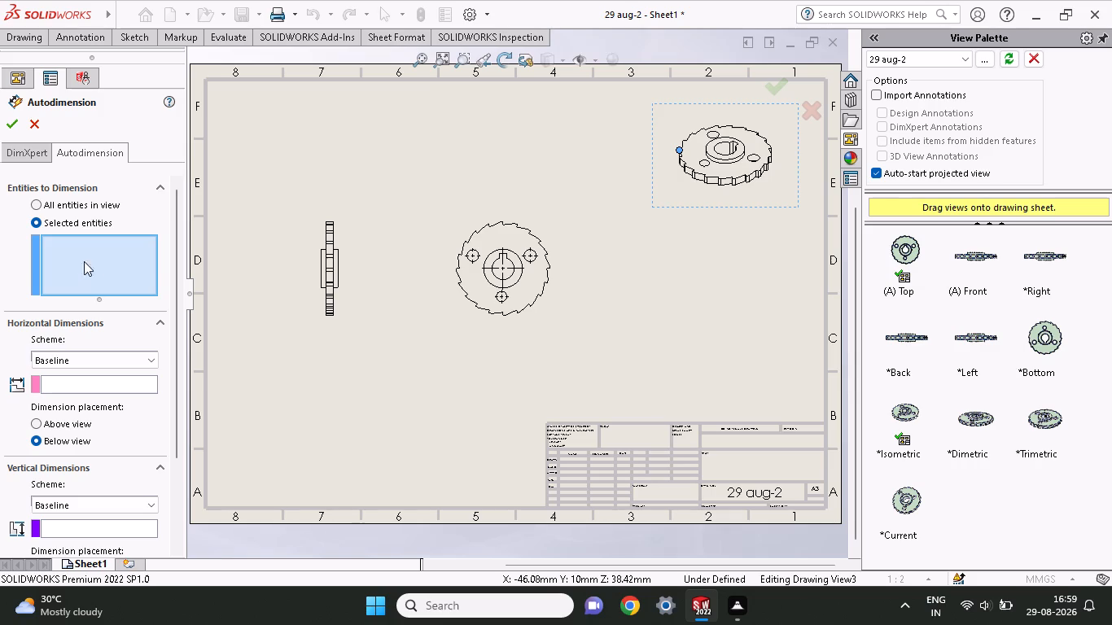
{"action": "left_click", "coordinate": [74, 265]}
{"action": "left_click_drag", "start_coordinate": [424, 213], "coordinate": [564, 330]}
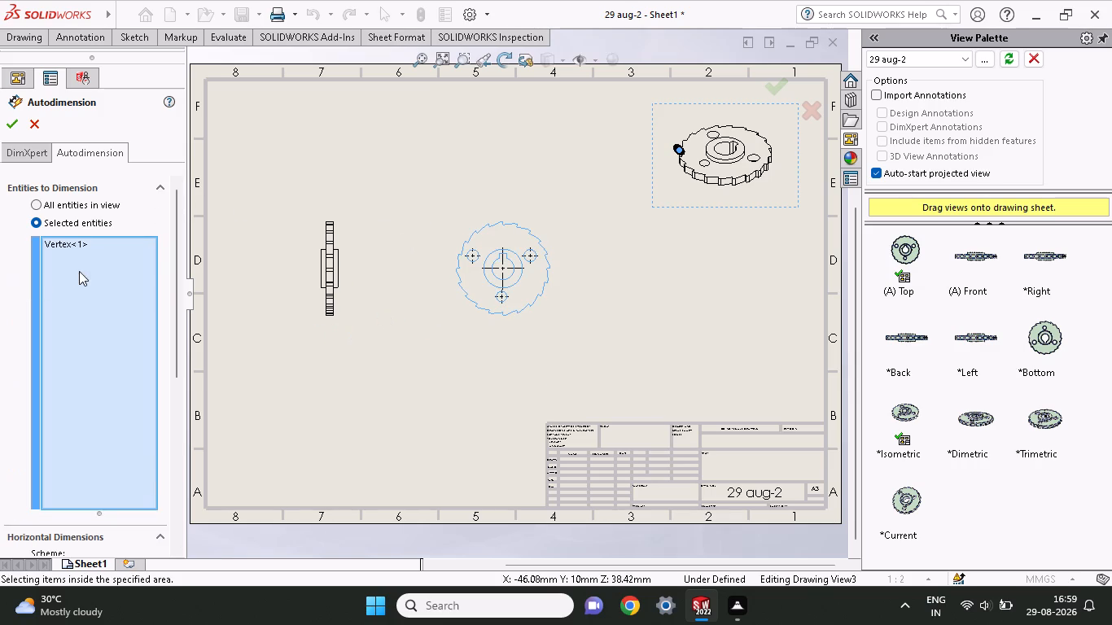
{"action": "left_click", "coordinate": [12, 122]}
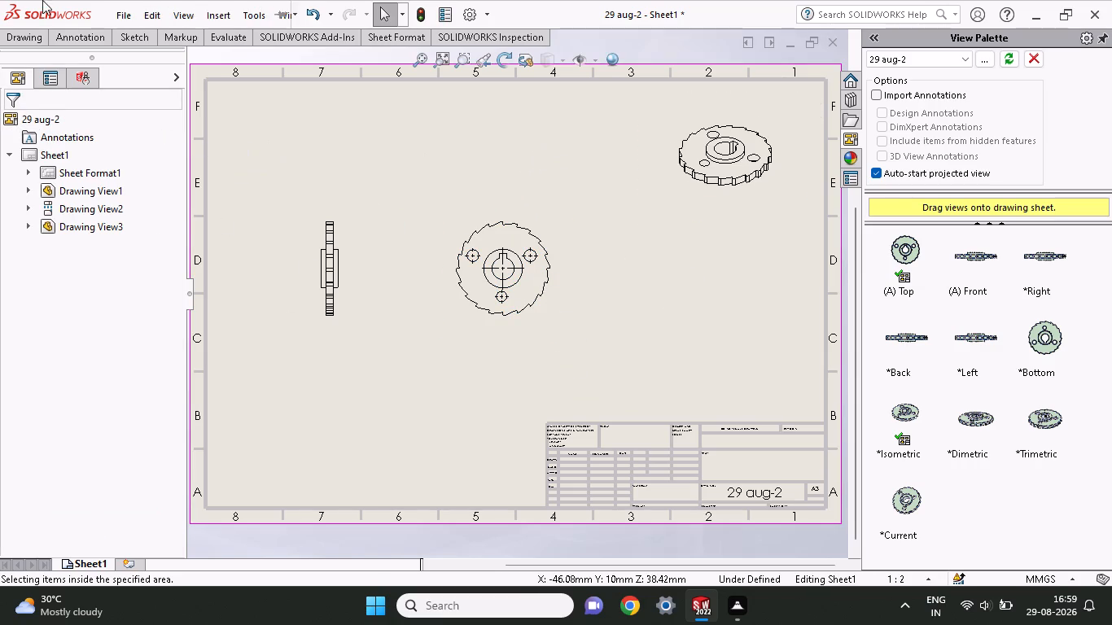
Autodimension the selected entities of the side and top views together with Baseline schemes, horizontal dimensions below and vertical ones right.
{"action": "left_click", "coordinate": [33, 39]}
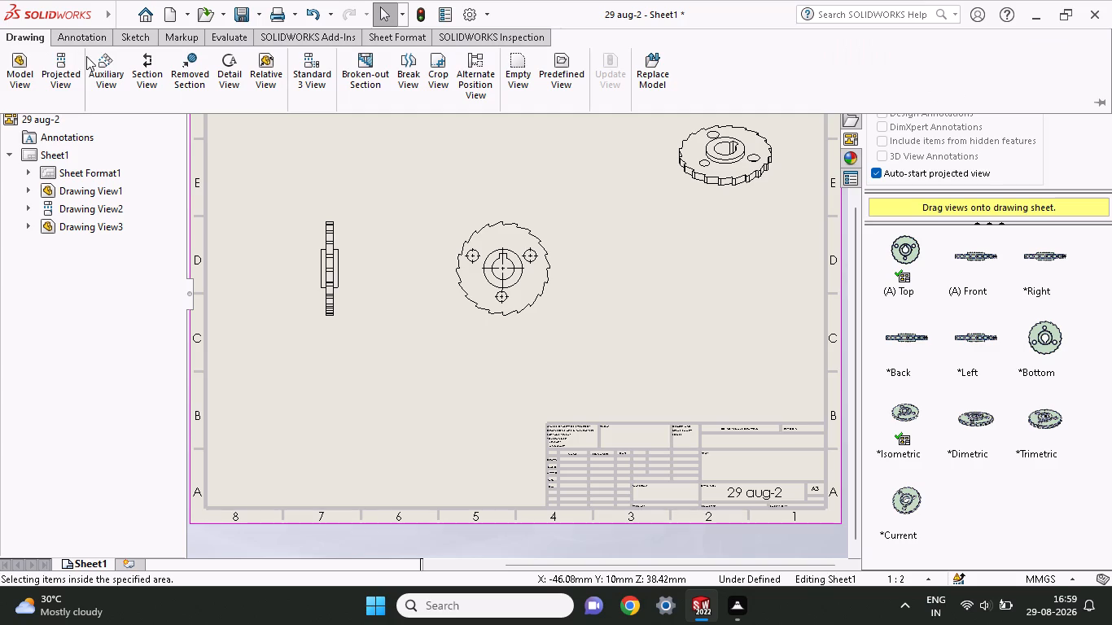
{"action": "left_click", "coordinate": [81, 46]}
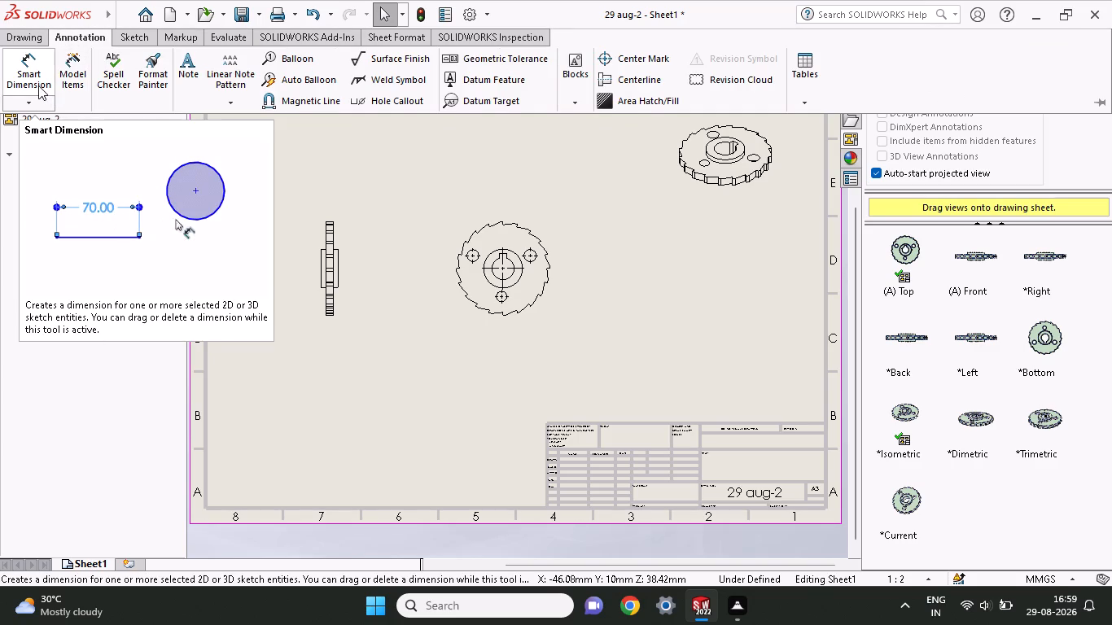
{"action": "left_click", "coordinate": [25, 107]}
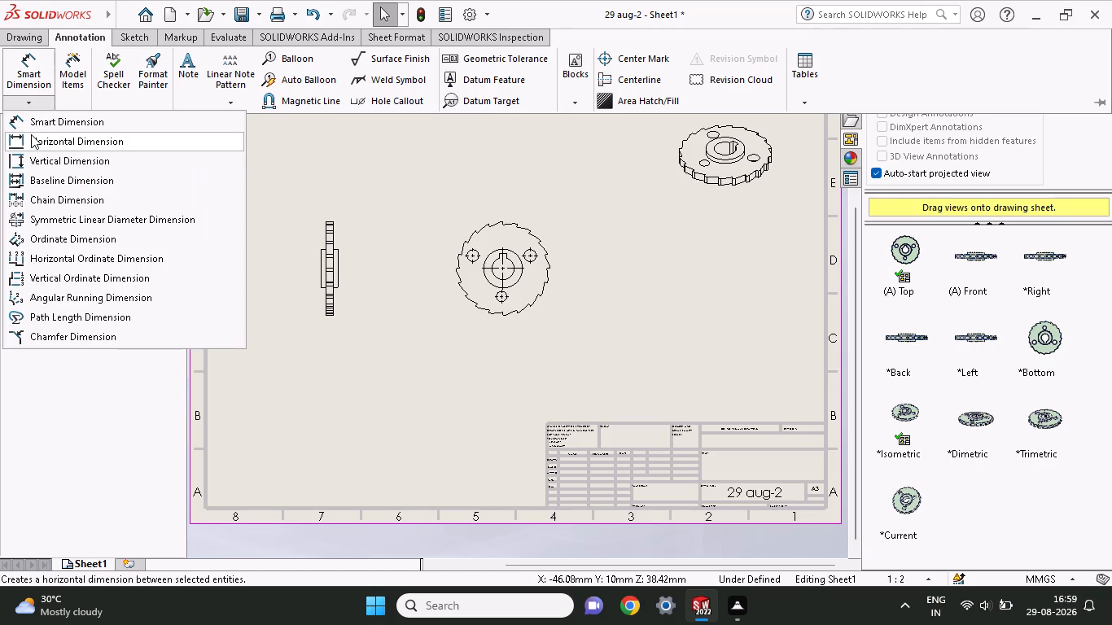
{"action": "left_click", "coordinate": [33, 125]}
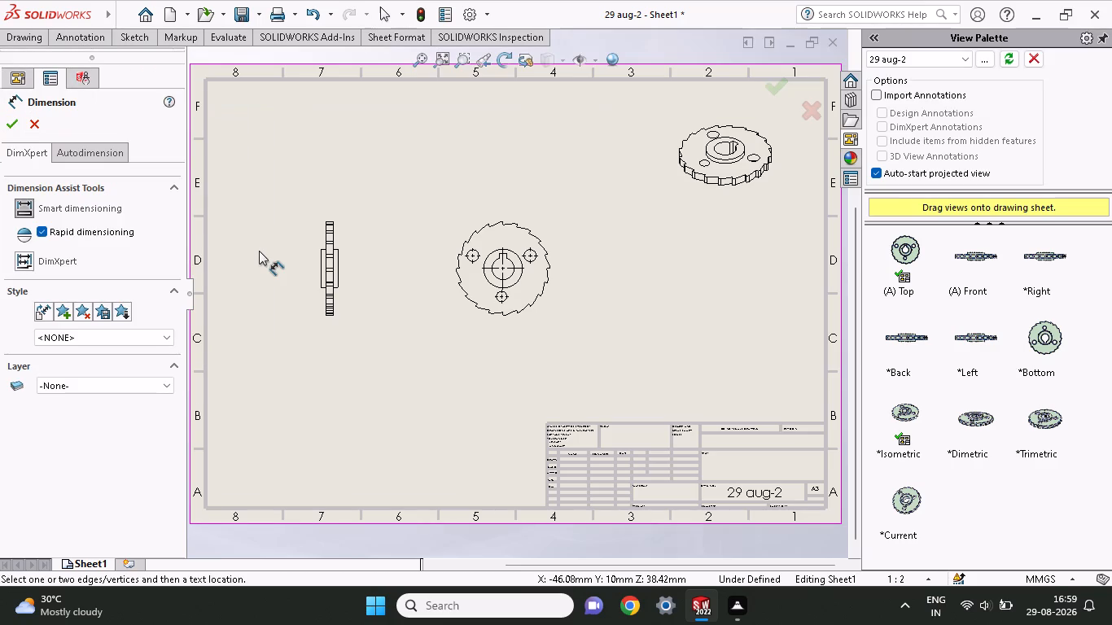
{"action": "left_click", "coordinate": [64, 143]}
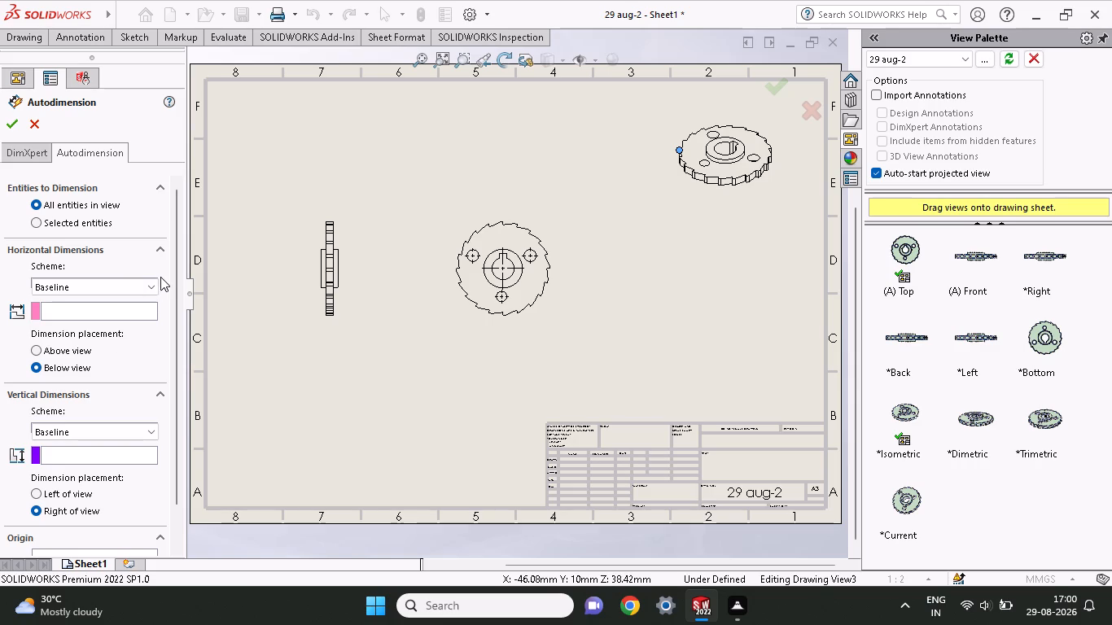
{"action": "left_click_drag", "start_coordinate": [177, 270], "coordinate": [175, 369]}
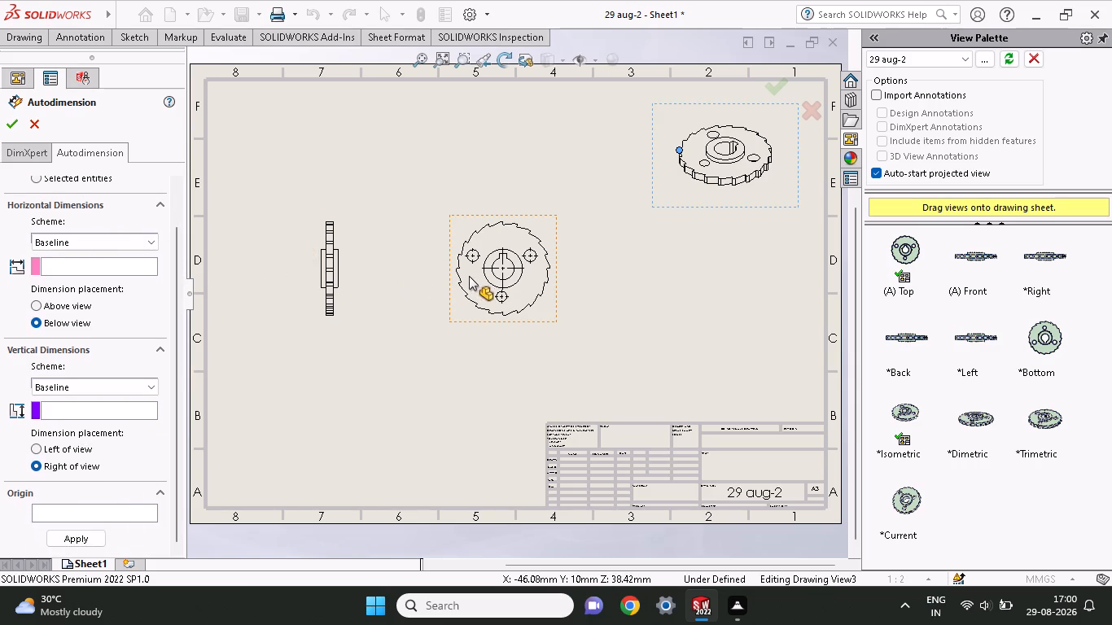
{"action": "left_click_drag", "start_coordinate": [286, 176], "coordinate": [580, 369]}
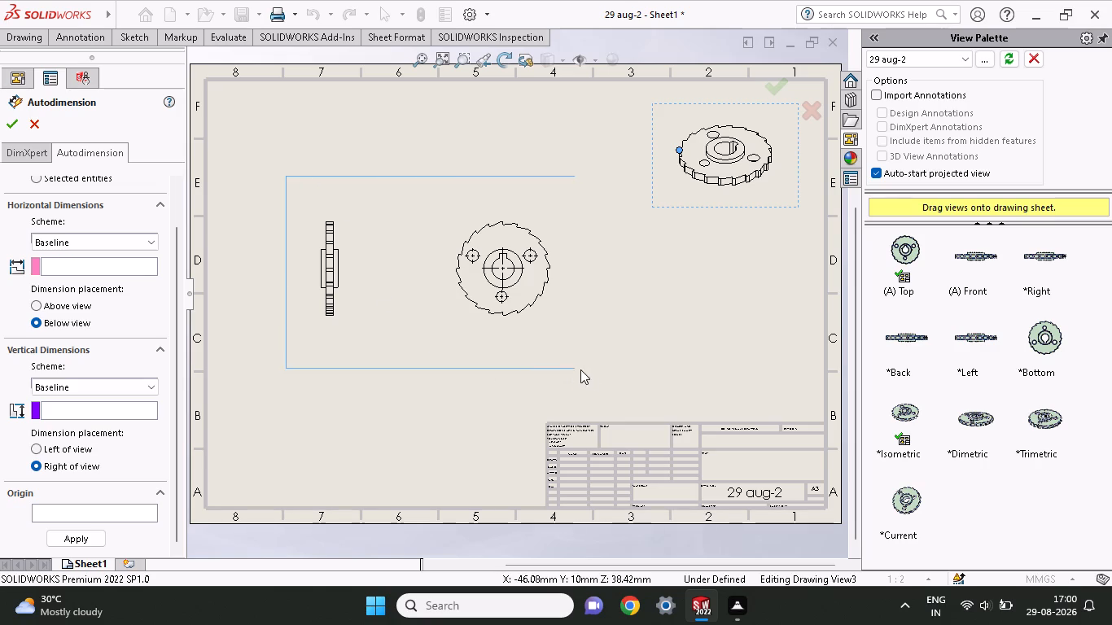
{"action": "left_click_drag", "start_coordinate": [580, 369], "coordinate": [588, 373]}
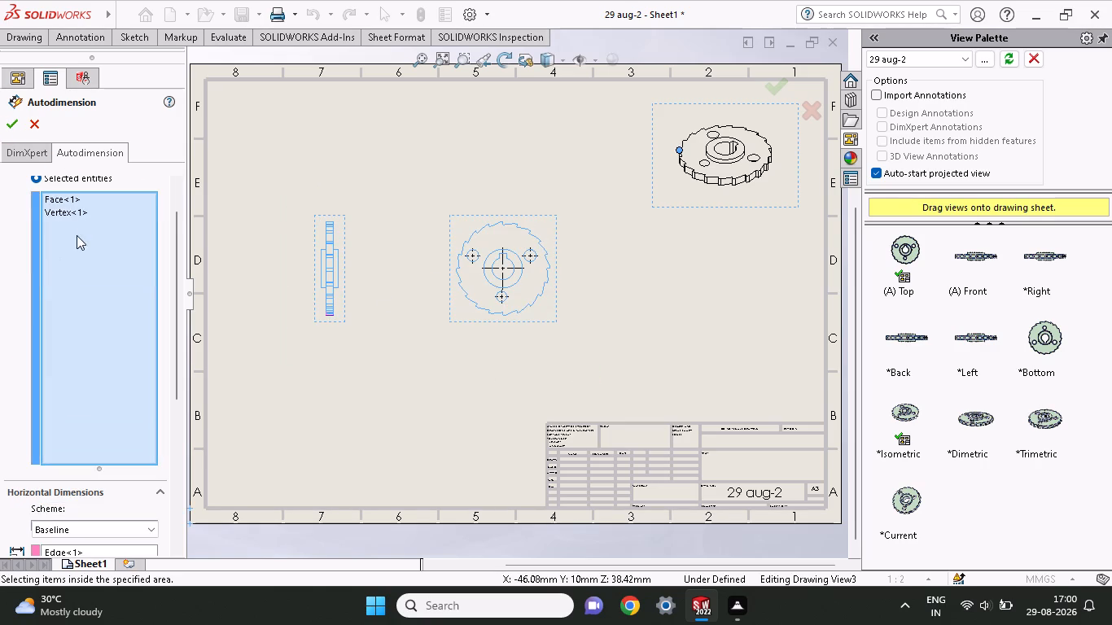
{"action": "left_click", "coordinate": [12, 128]}
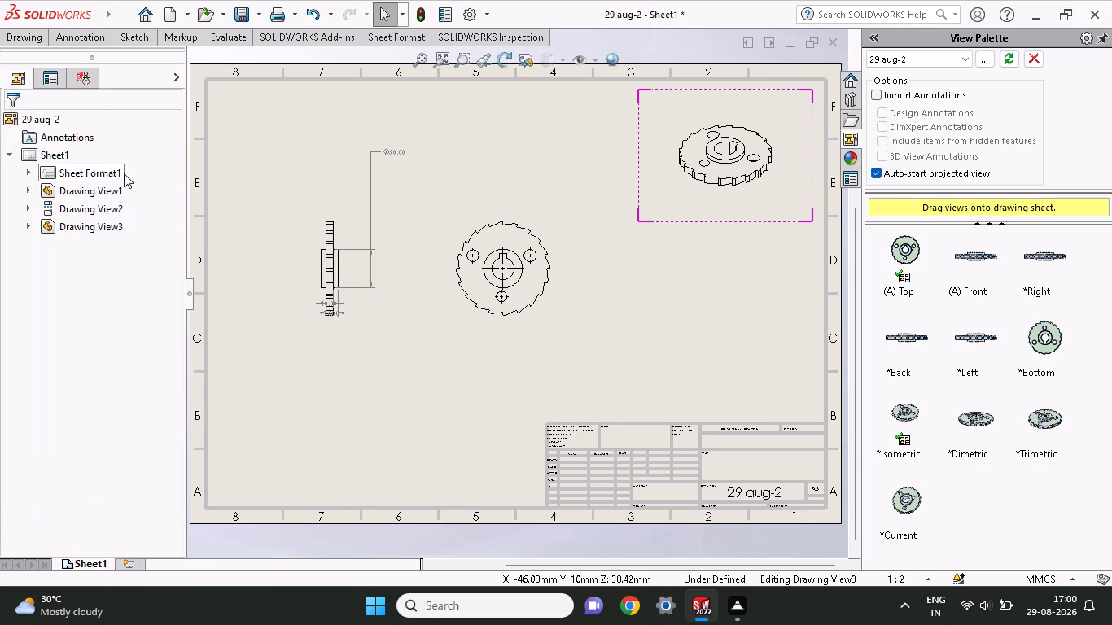
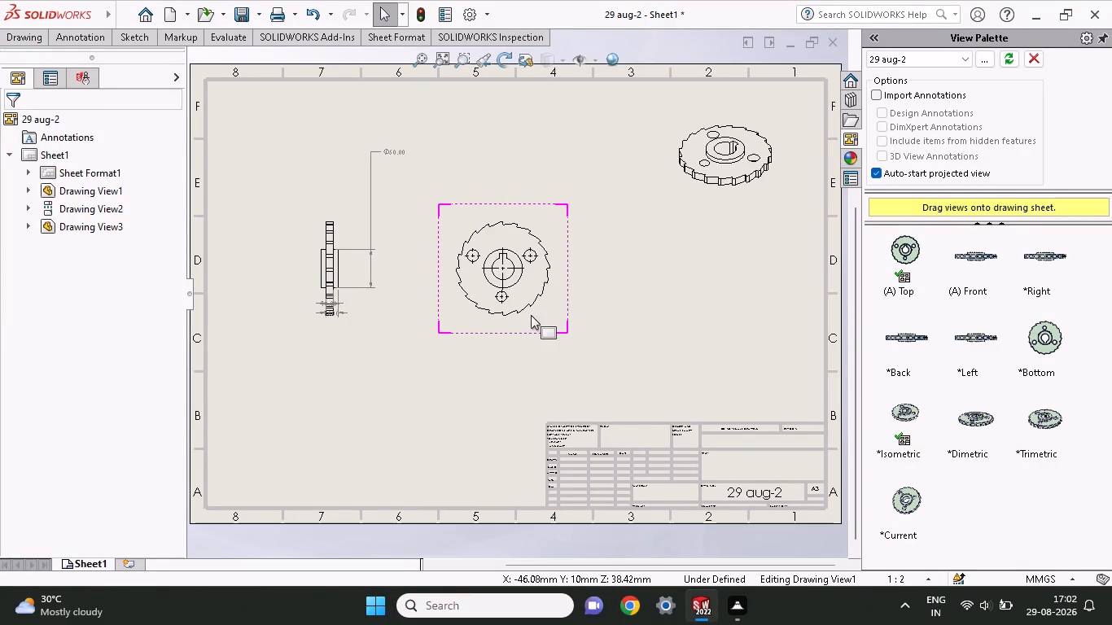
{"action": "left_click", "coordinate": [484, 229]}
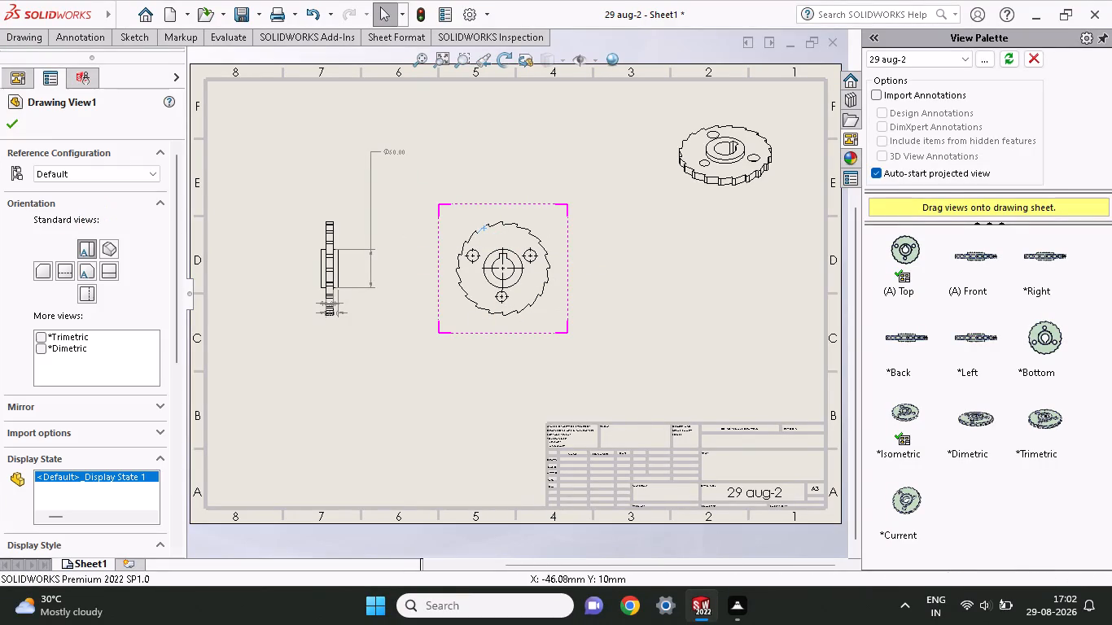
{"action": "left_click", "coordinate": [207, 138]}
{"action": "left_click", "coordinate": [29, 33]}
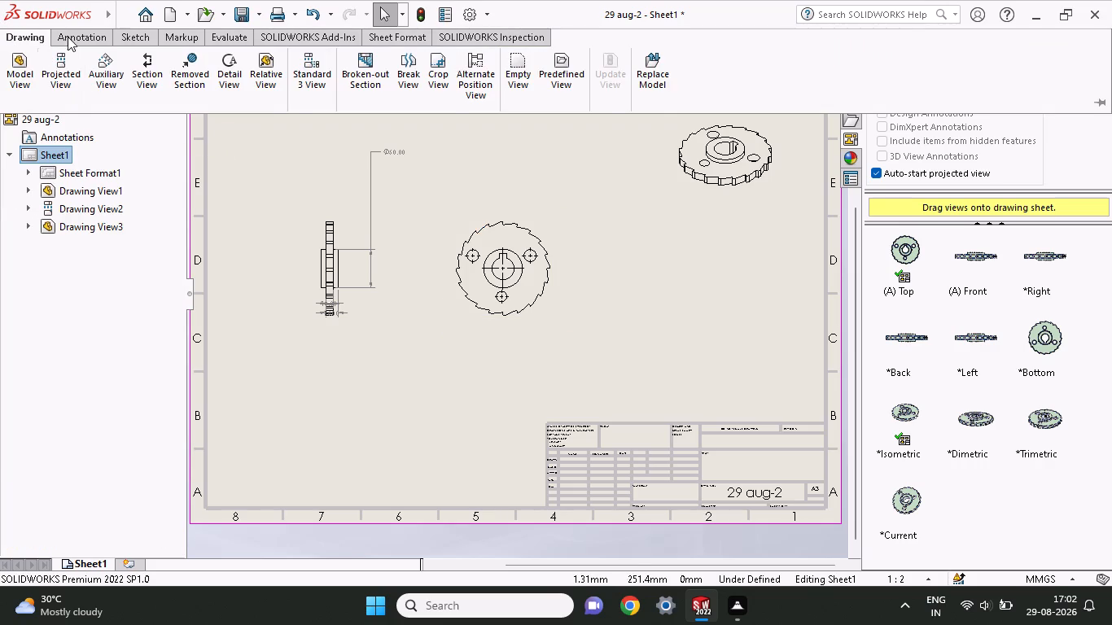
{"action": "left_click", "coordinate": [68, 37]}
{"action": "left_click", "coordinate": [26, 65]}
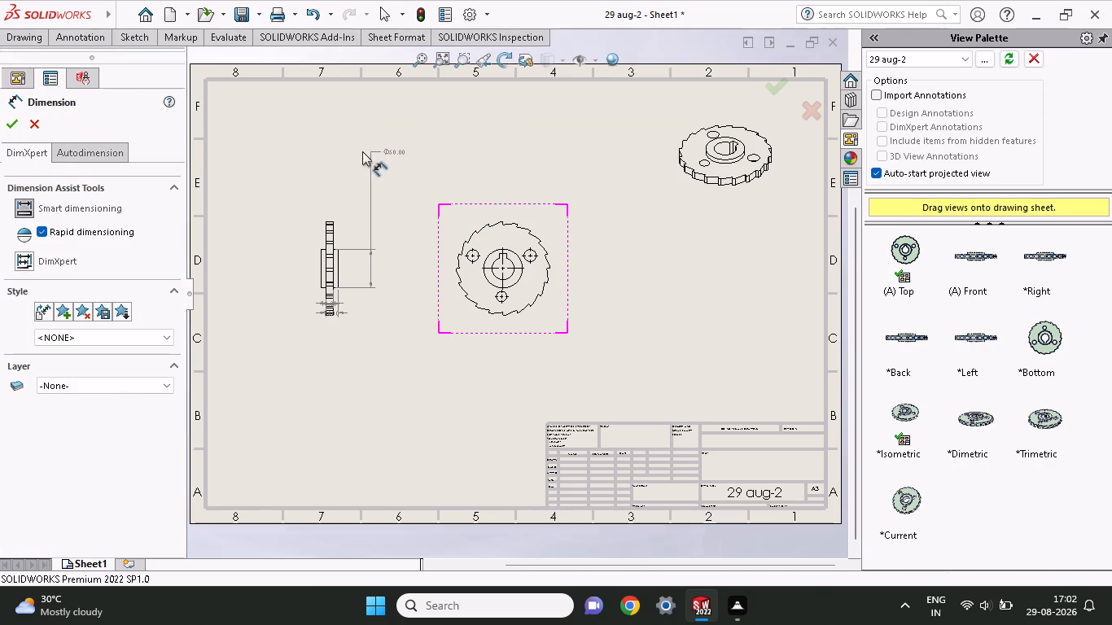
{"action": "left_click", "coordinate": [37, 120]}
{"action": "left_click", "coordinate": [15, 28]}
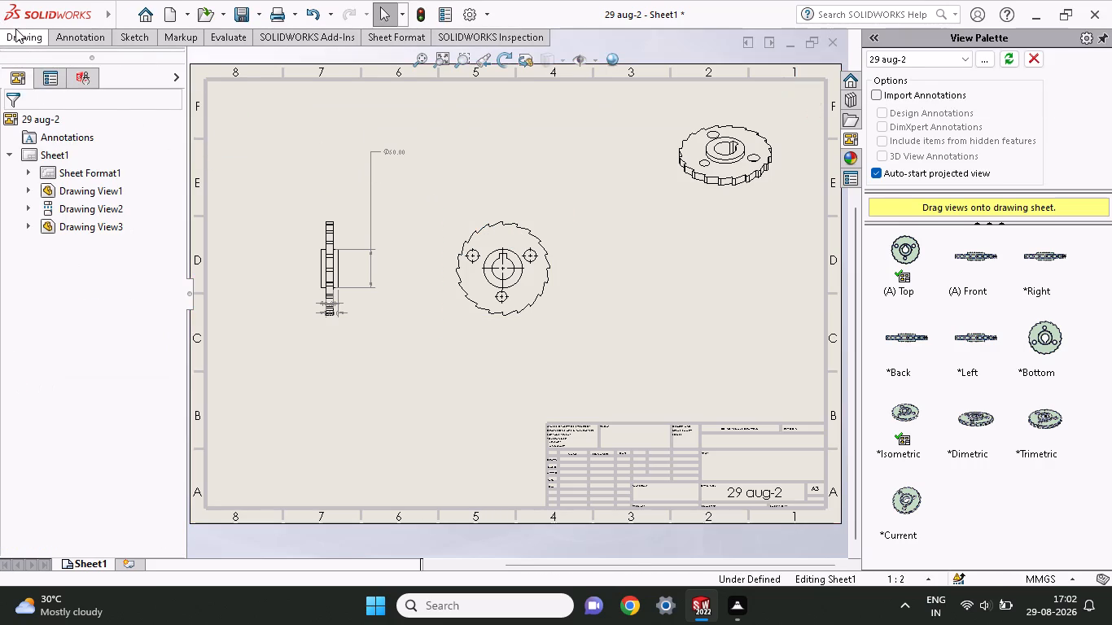
Insert model items into all drawing views, with all annotation types selected and duplicate dimensions eliminated.
{"action": "left_click", "coordinate": [78, 40]}
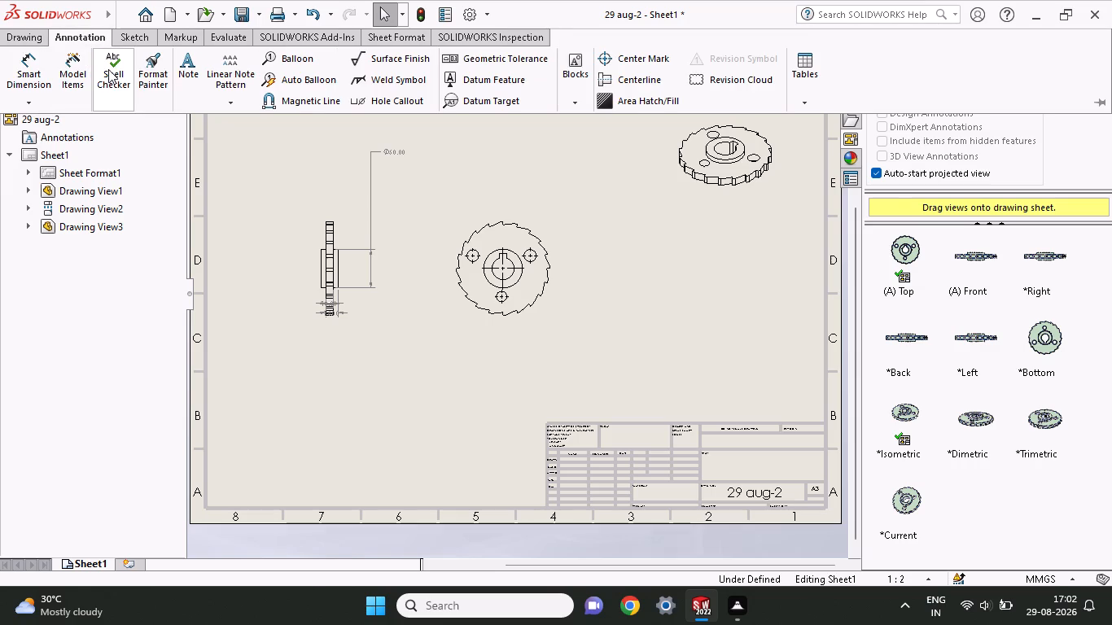
{"action": "left_click", "coordinate": [78, 70]}
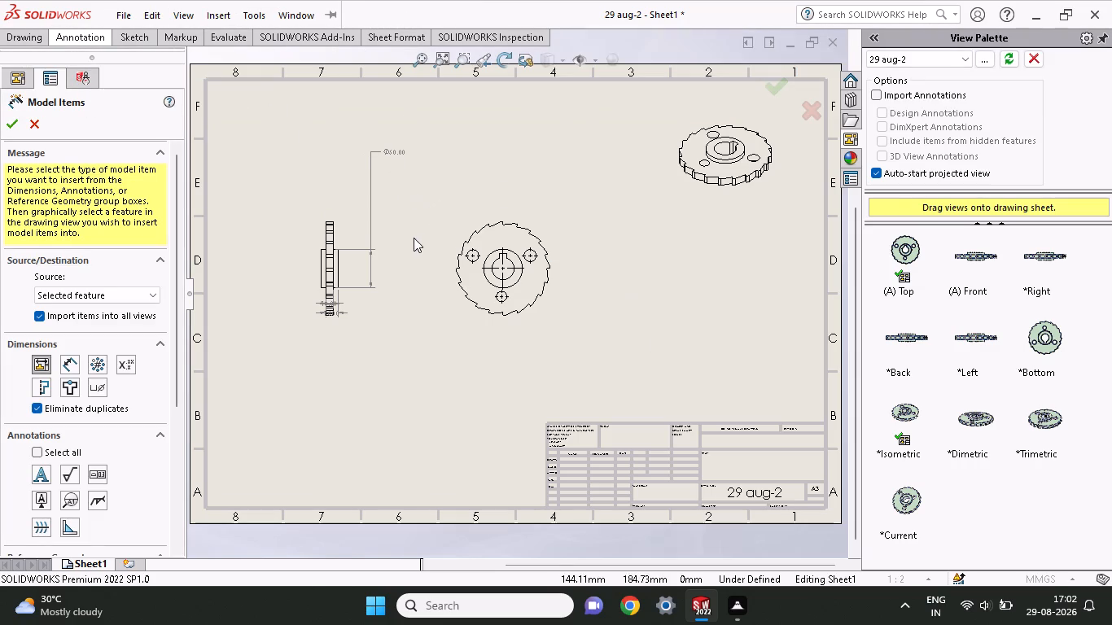
{"action": "left_click_drag", "start_coordinate": [436, 192], "coordinate": [561, 339]}
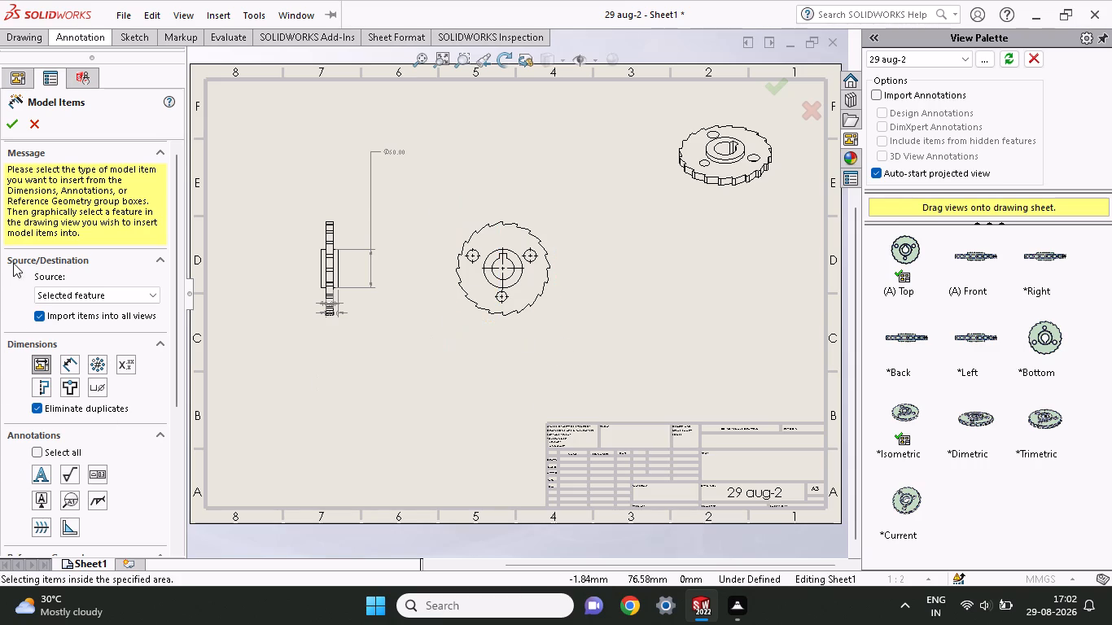
{"action": "left_click", "coordinate": [39, 457]}
{"action": "left_click", "coordinate": [7, 134]}
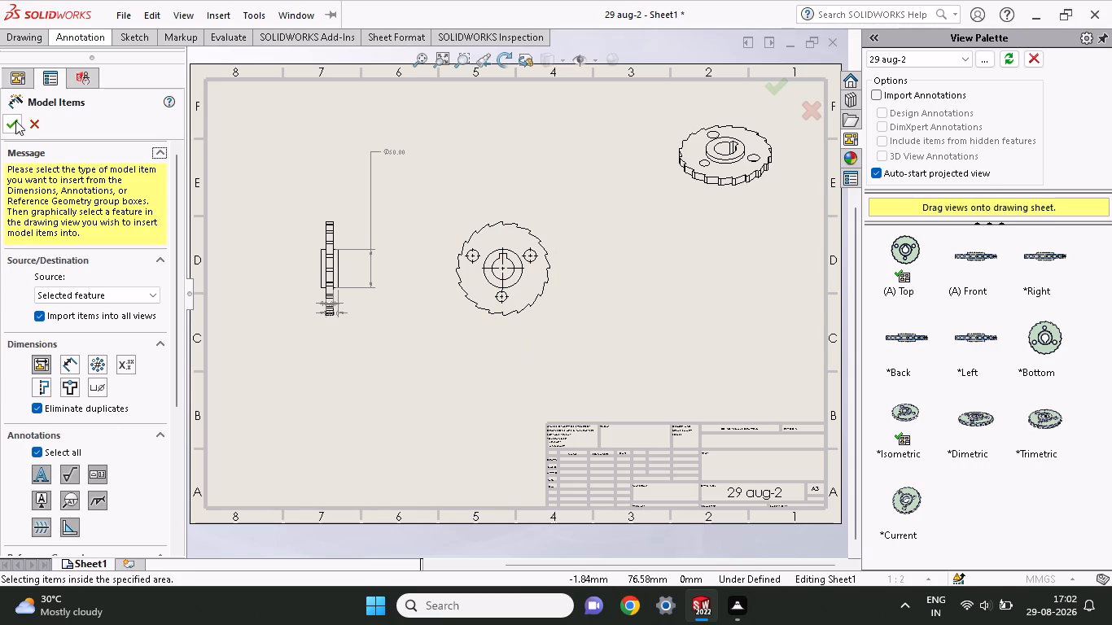
{"action": "left_click", "coordinate": [15, 120]}
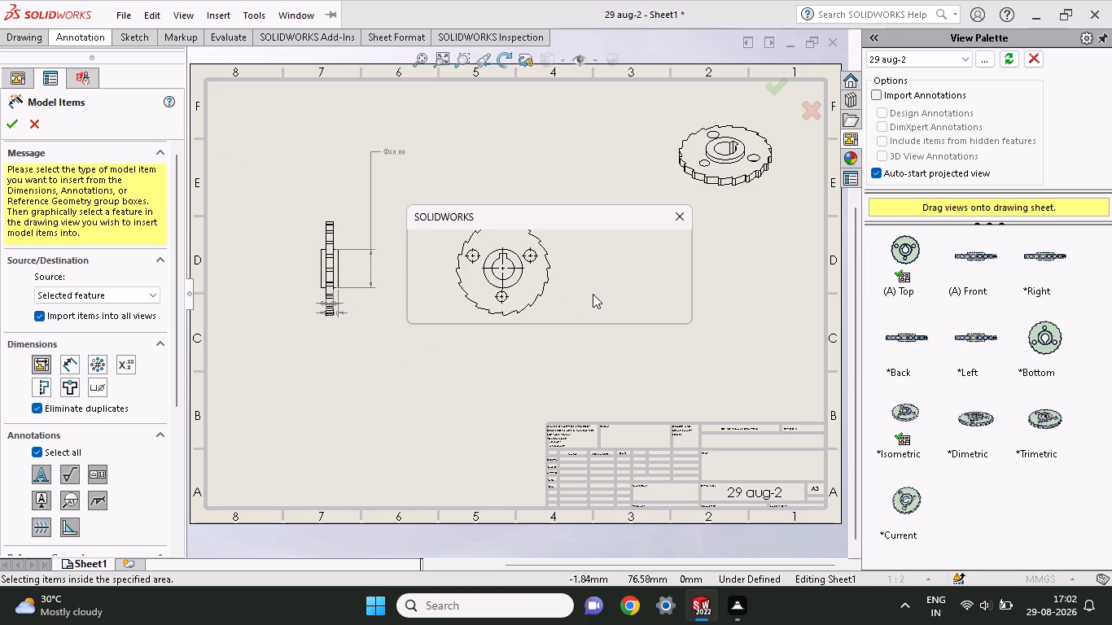
{"action": "left_click", "coordinate": [585, 309]}
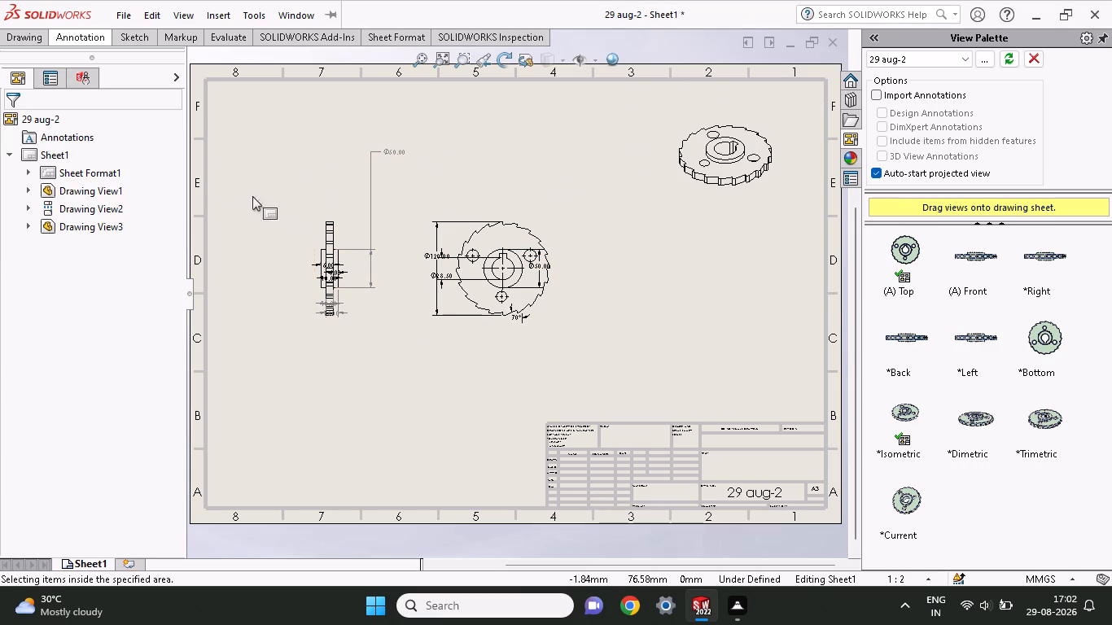
Save the drawing in the Documents folder as 29 aug-2 in SOLIDWORKS Drawing format.
{"action": "left_click", "coordinate": [123, 16]}
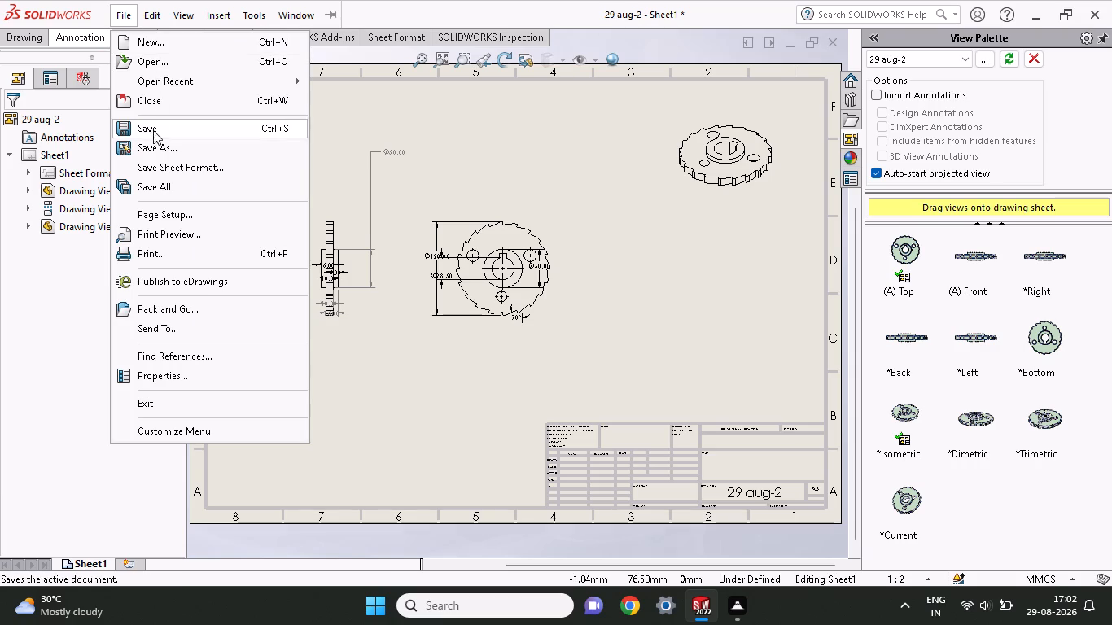
{"action": "left_click", "coordinate": [155, 139]}
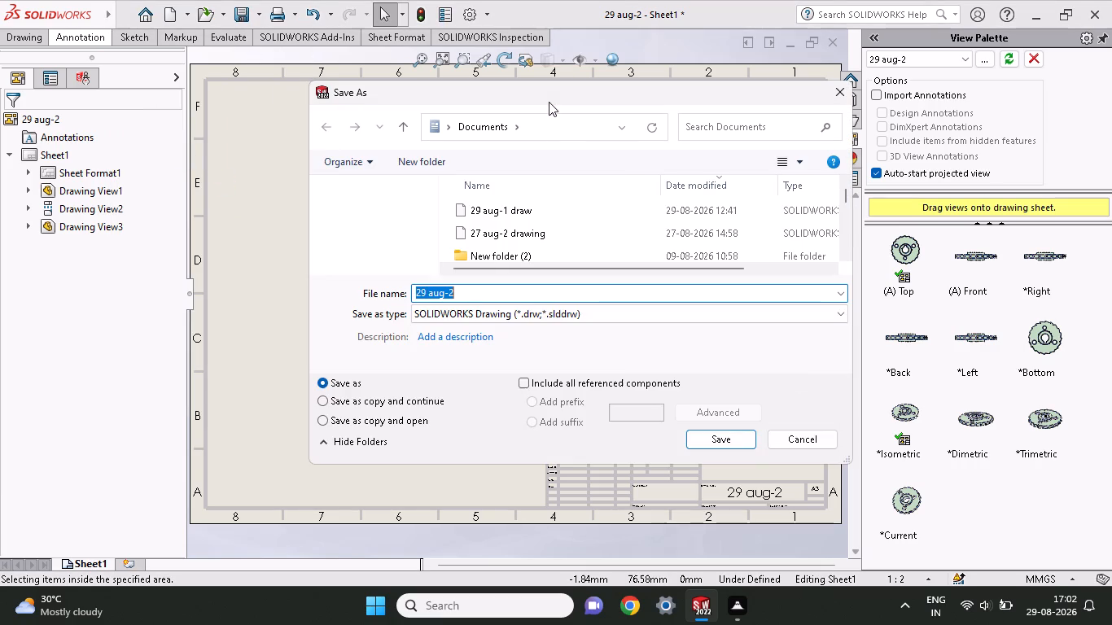
{"action": "left_click", "coordinate": [459, 308]}
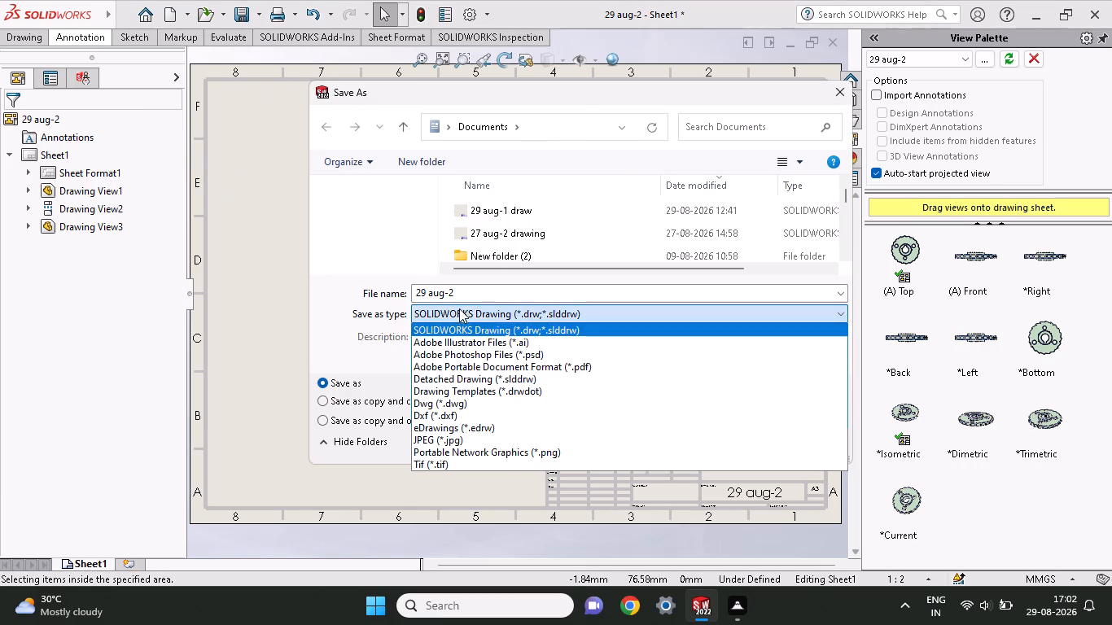
{"action": "left_click", "coordinate": [488, 312]}
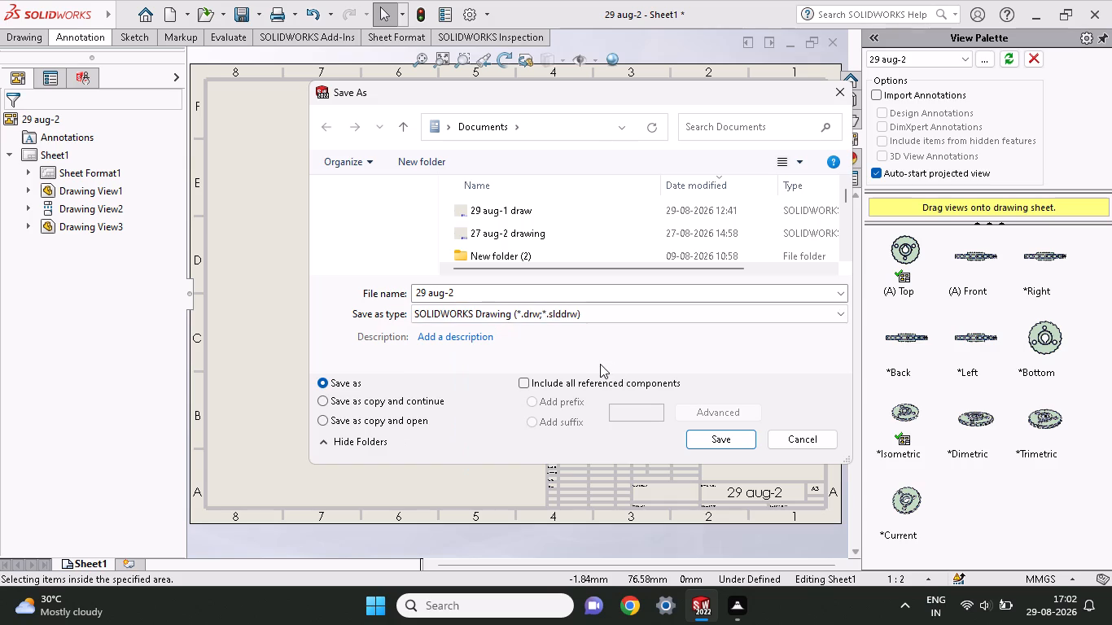
{"action": "left_click", "coordinate": [707, 441]}
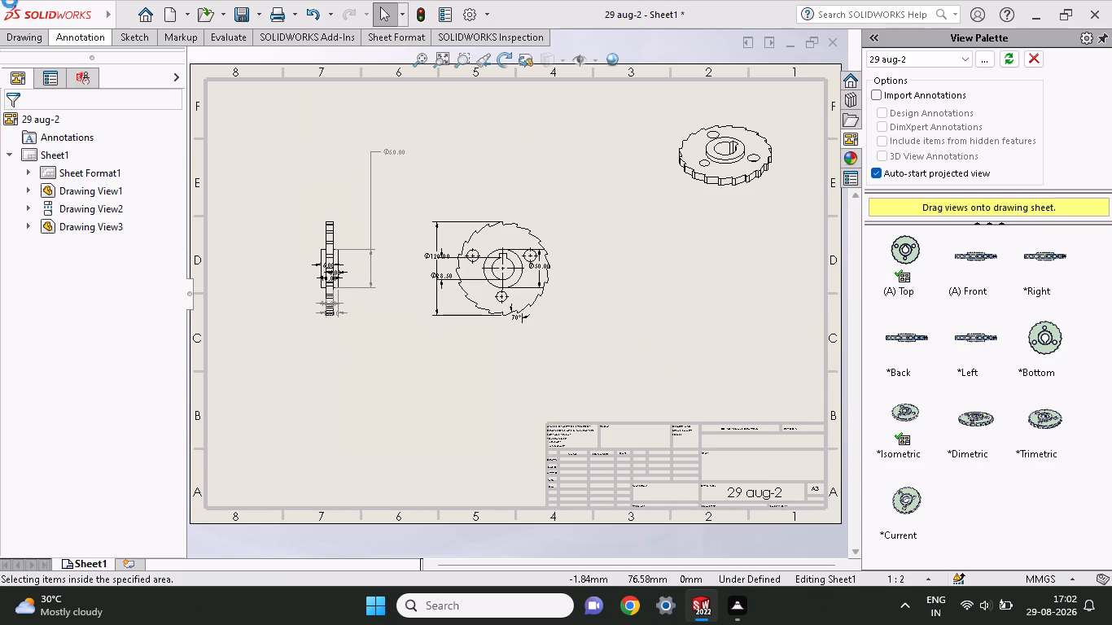
Save a PDF of the drawing as 29 aug-2 draw in Documents, without replacing the existing 29 aug-2 PDF.
{"action": "left_click", "coordinate": [257, 12]}
{"action": "left_click", "coordinate": [280, 64]}
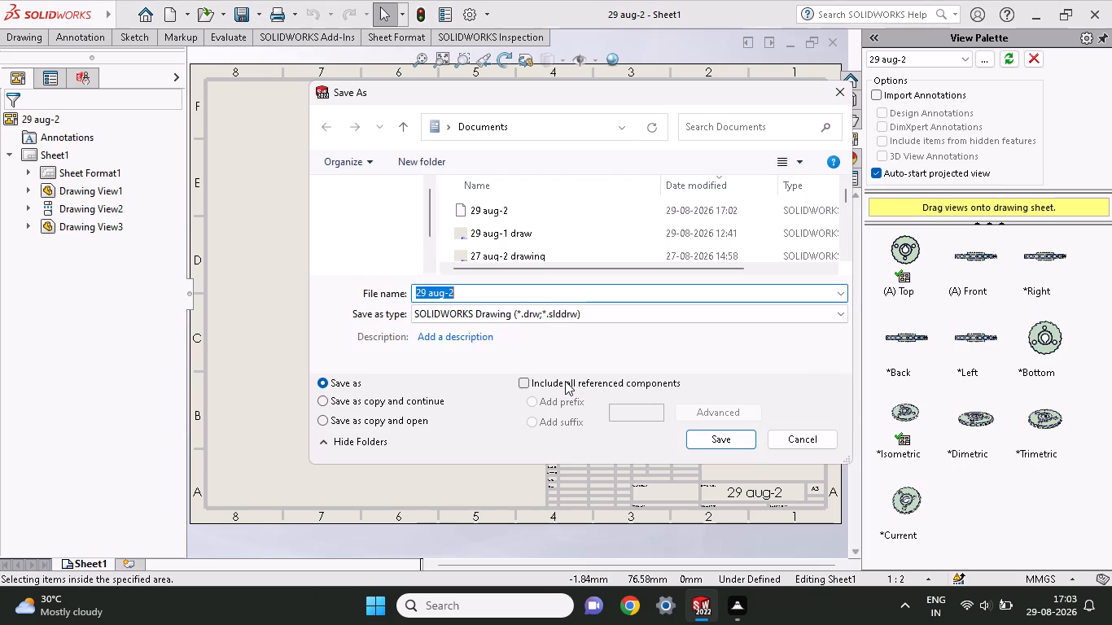
{"action": "left_click", "coordinate": [546, 319]}
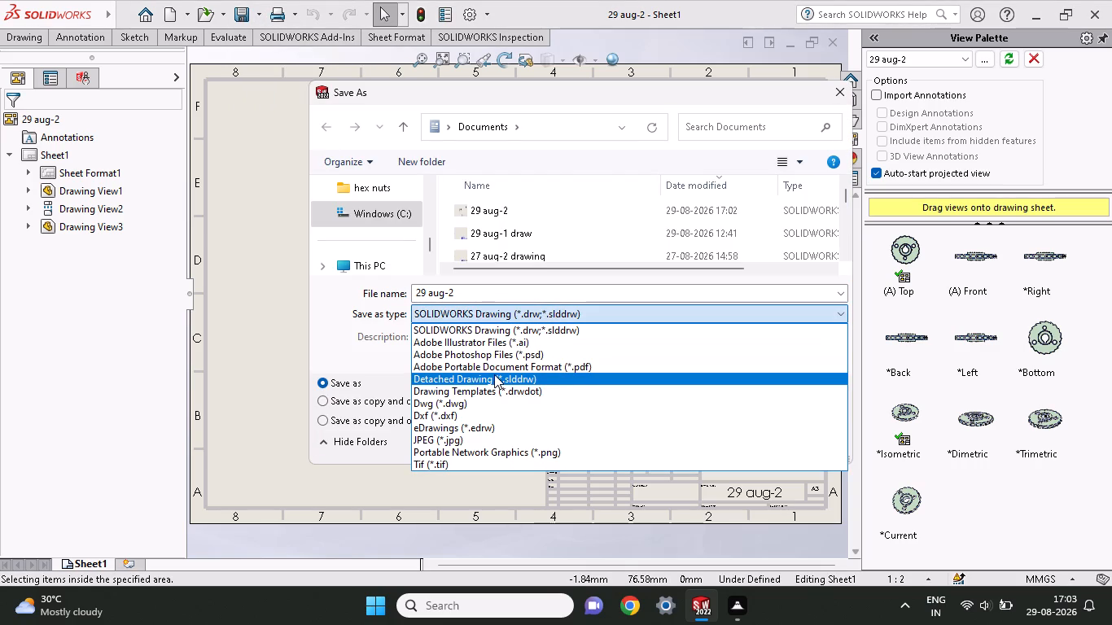
{"action": "left_click", "coordinate": [493, 370]}
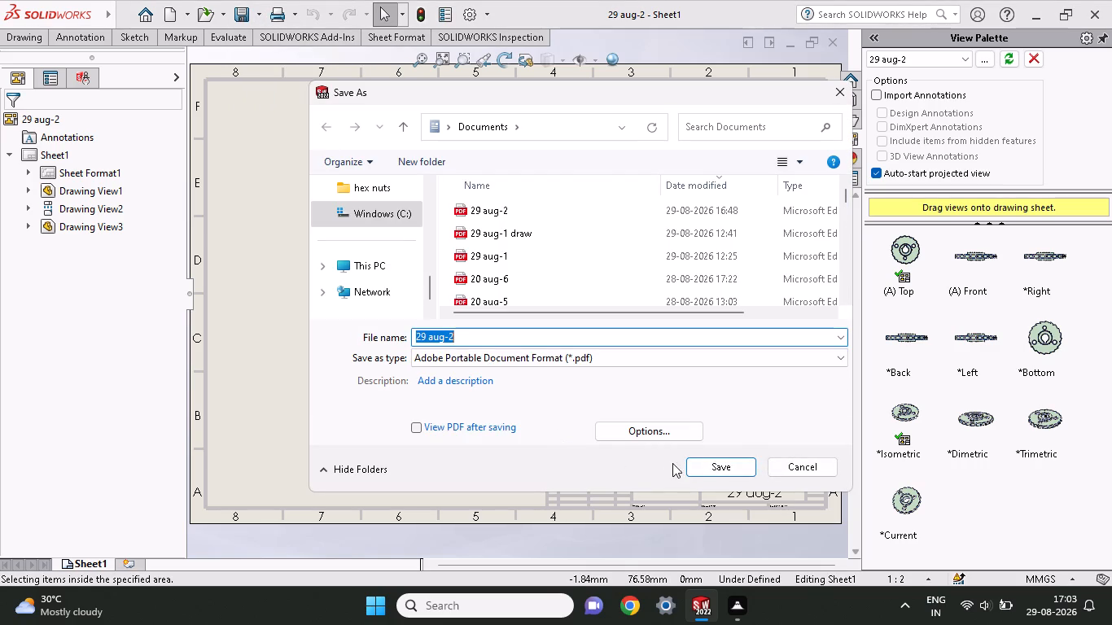
{"action": "left_click", "coordinate": [695, 463]}
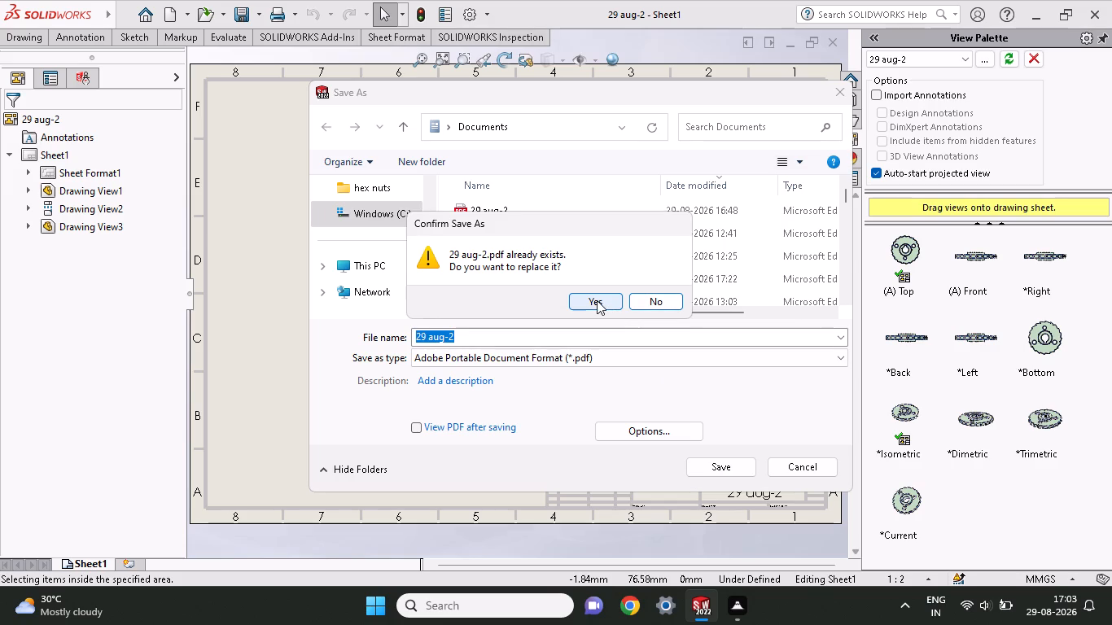
{"action": "left_click", "coordinate": [668, 309]}
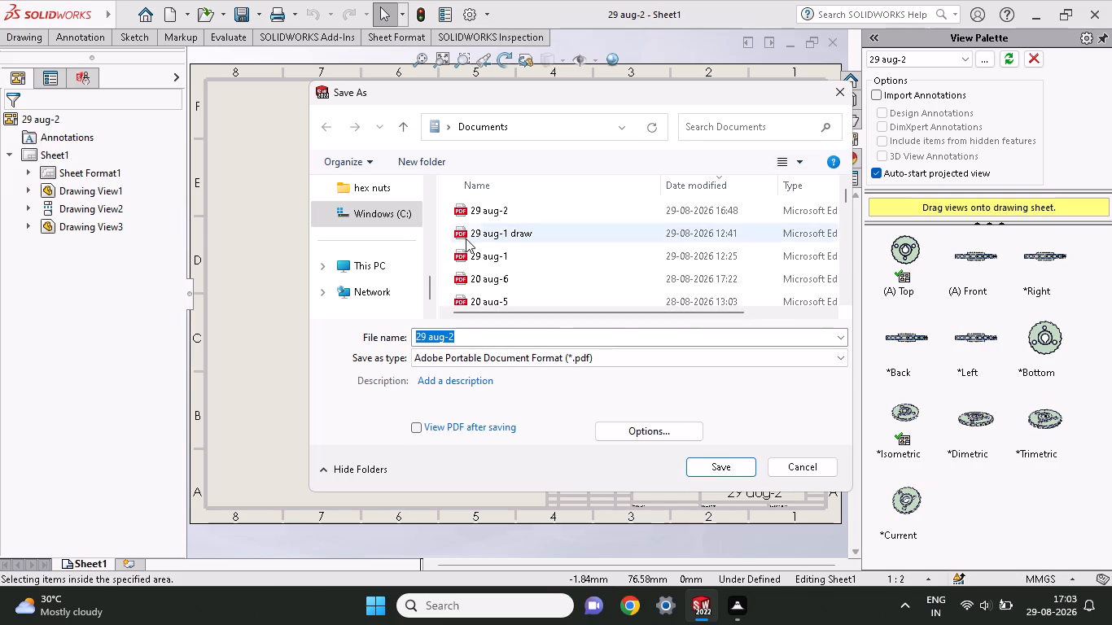
{"action": "left_click", "coordinate": [462, 339]}
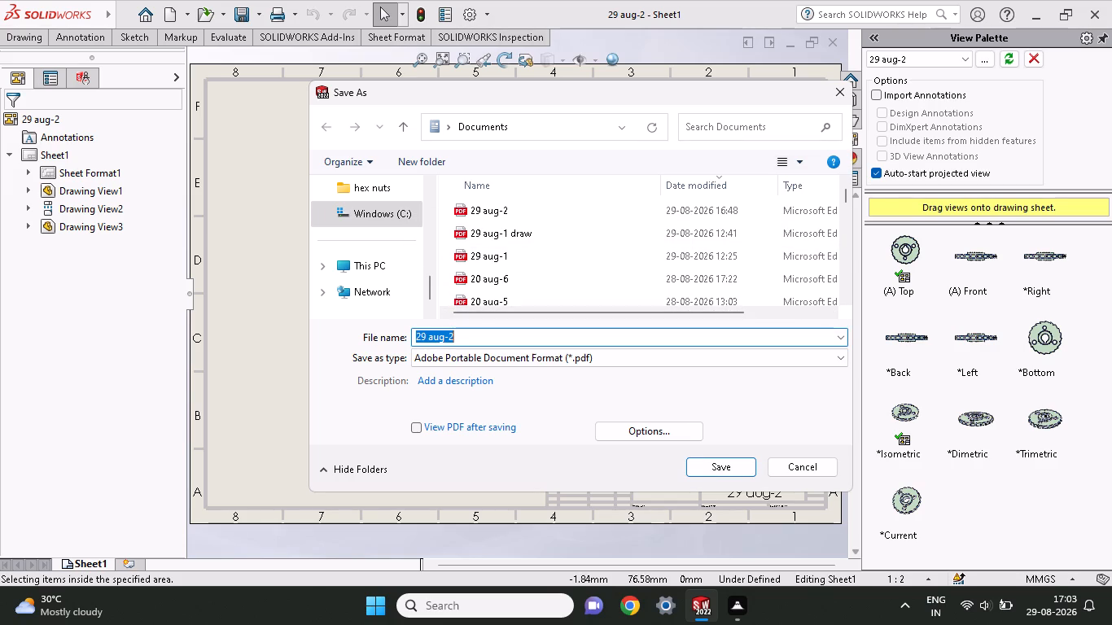
{"action": "left_click", "coordinate": [462, 339]}
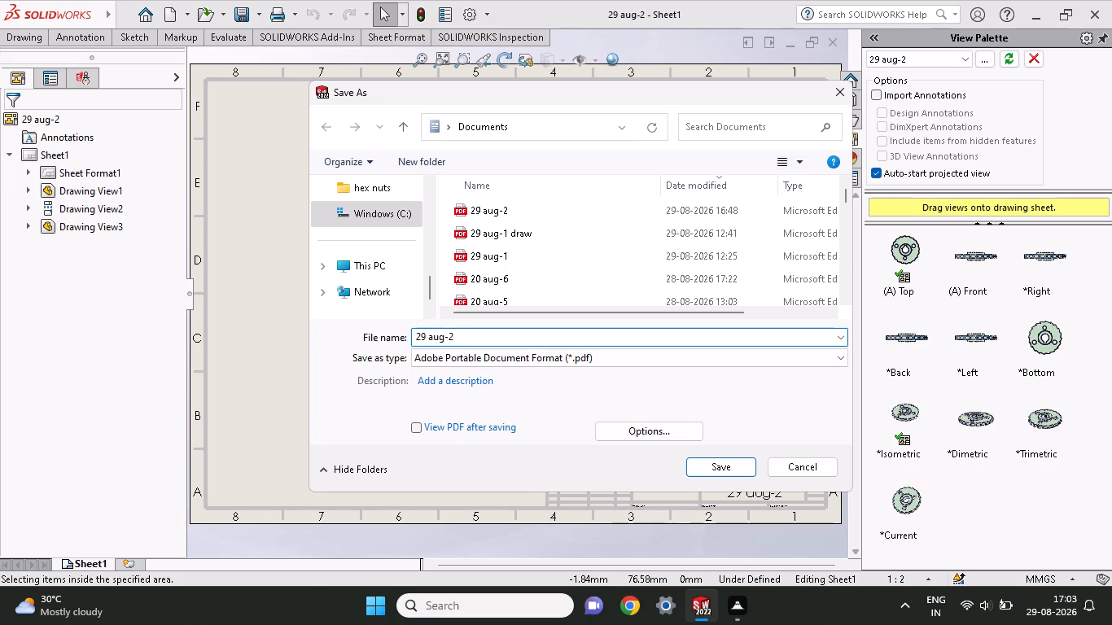
{"action": "key", "text": "space"}
{"action": "type", "text": "draw"}
{"action": "left_click", "coordinate": [701, 462]}
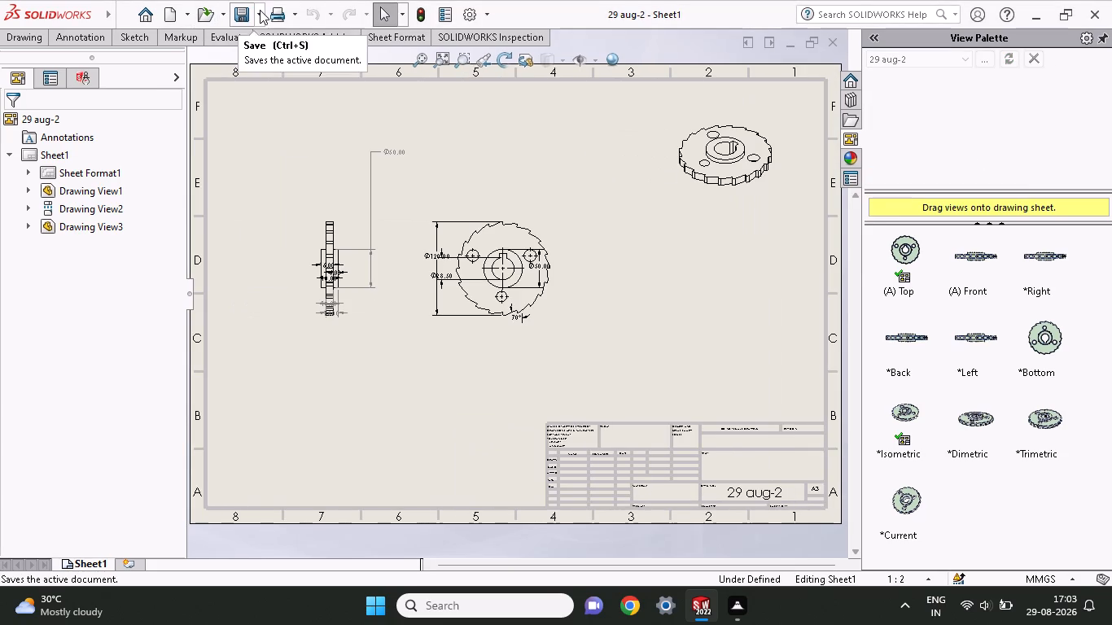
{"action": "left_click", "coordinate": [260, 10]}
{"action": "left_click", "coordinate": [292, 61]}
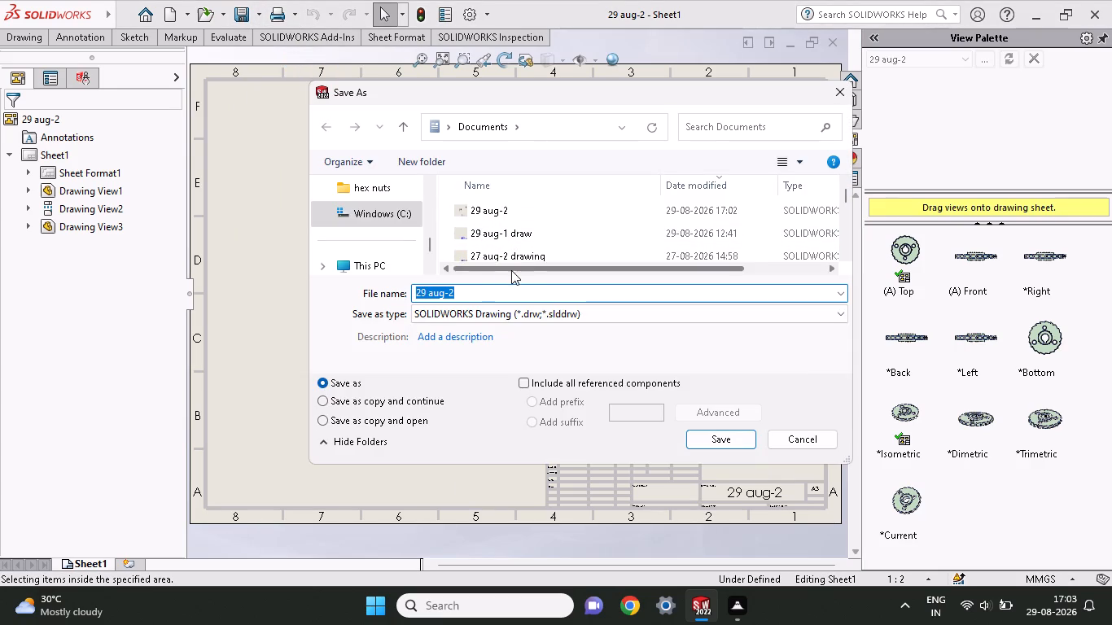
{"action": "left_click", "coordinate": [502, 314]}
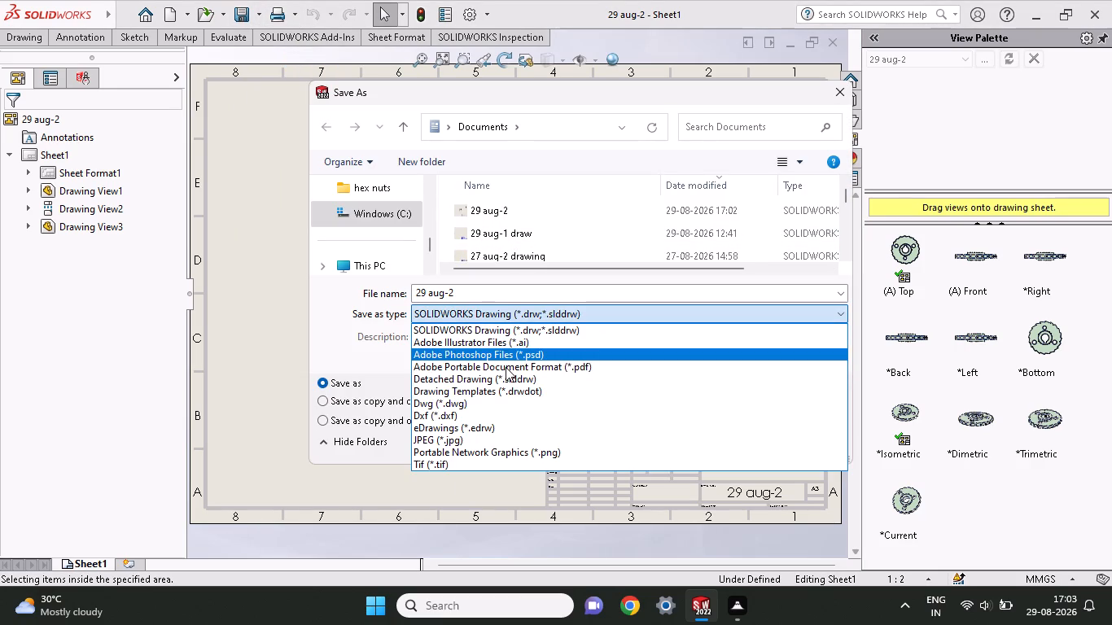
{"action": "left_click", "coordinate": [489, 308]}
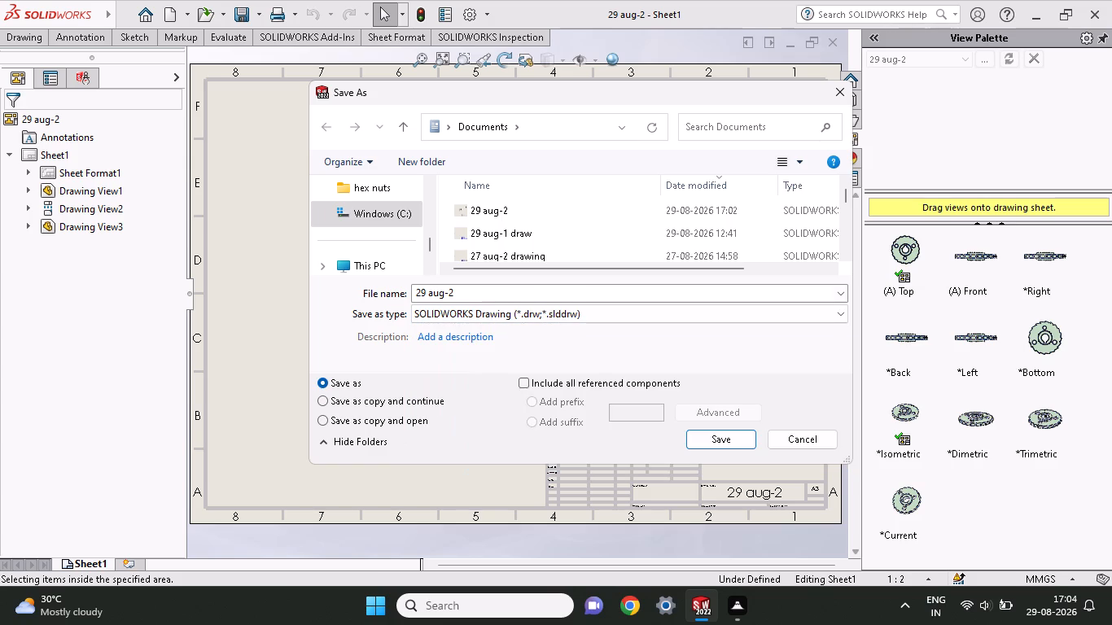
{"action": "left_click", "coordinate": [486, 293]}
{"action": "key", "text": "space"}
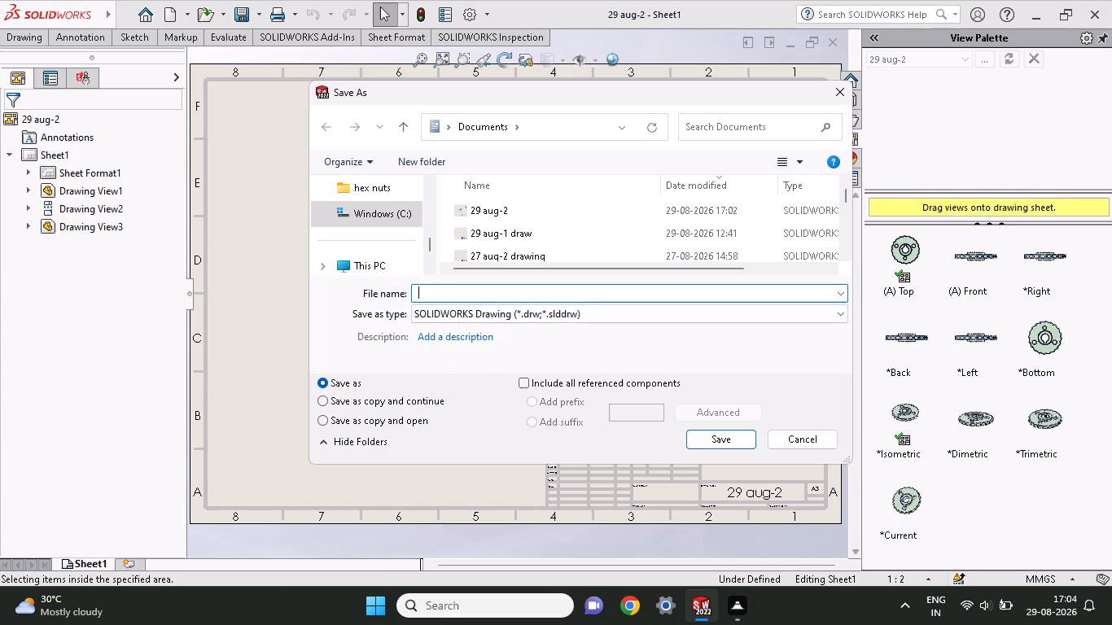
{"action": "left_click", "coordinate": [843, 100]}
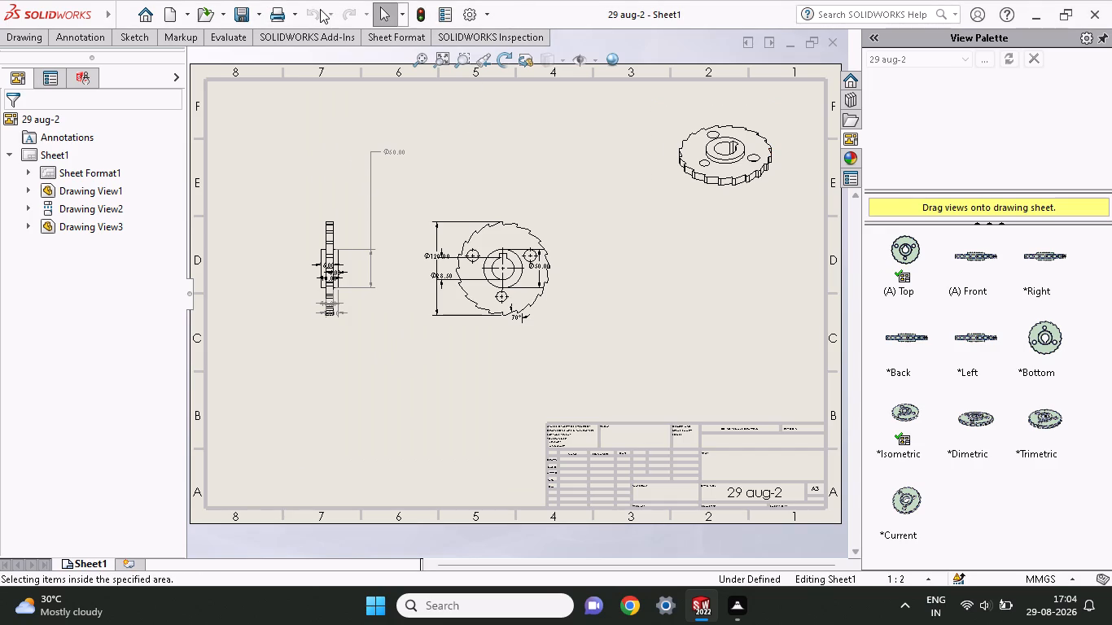
Save the drawing under the new name 29 aug-2 draw in SOLIDWORKS Drawing format.
{"action": "left_click", "coordinate": [257, 22]}
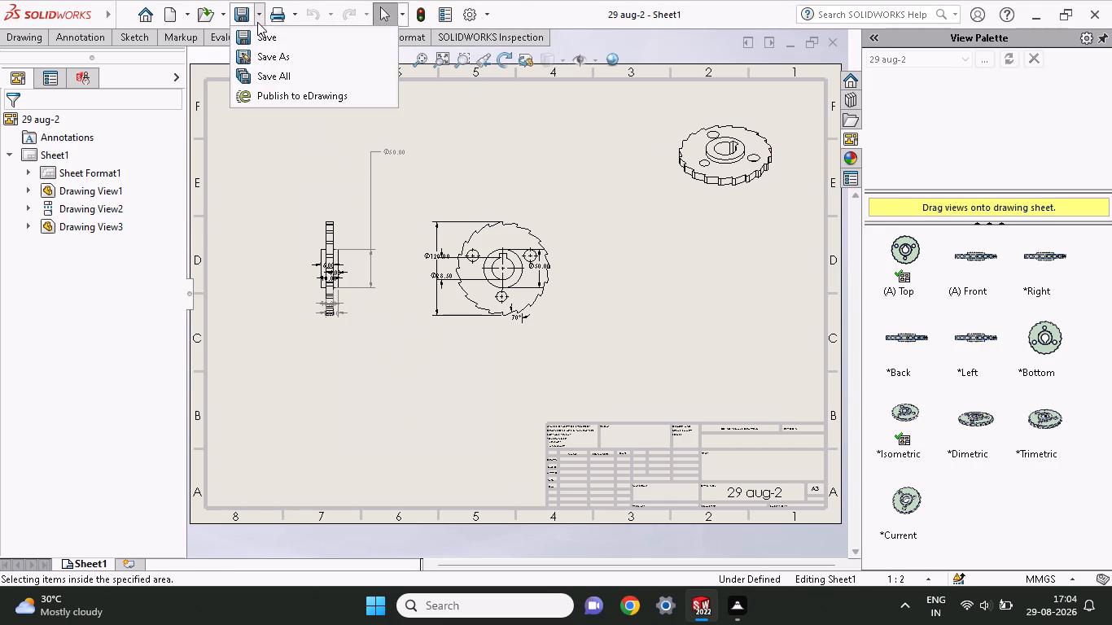
{"action": "left_click", "coordinate": [260, 58]}
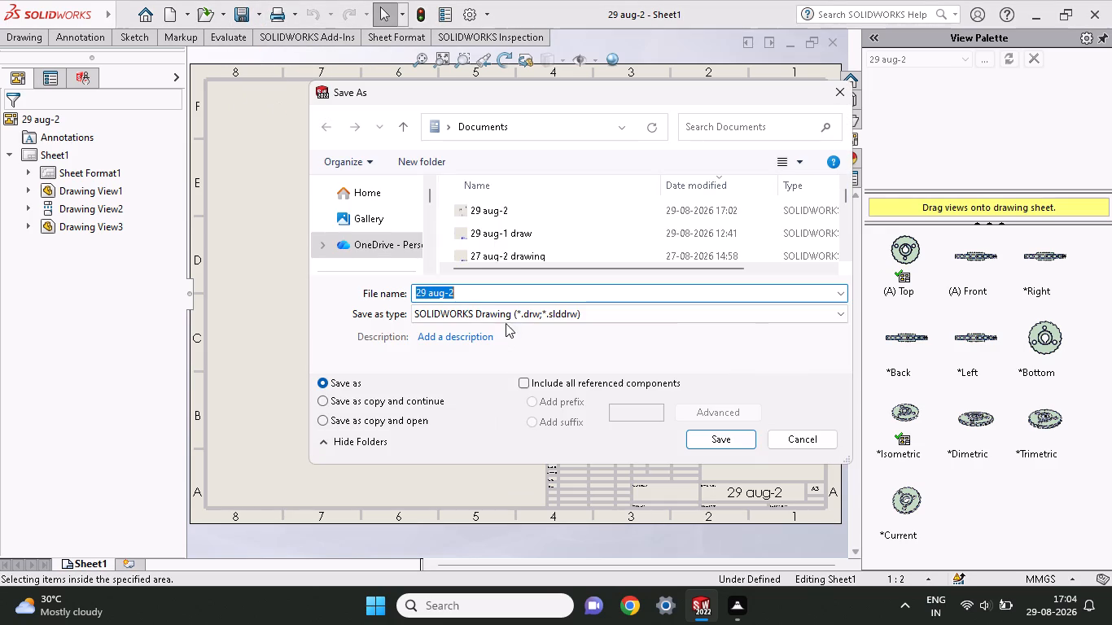
{"action": "left_click", "coordinate": [520, 288]}
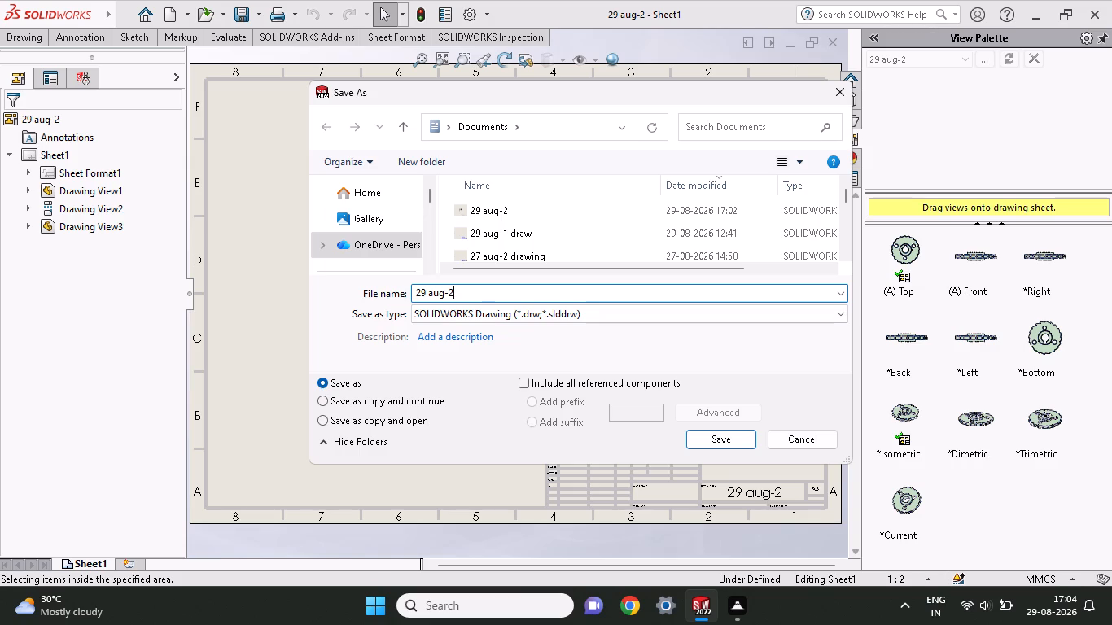
{"action": "key", "text": "space"}
{"action": "type", "text": "draw"}
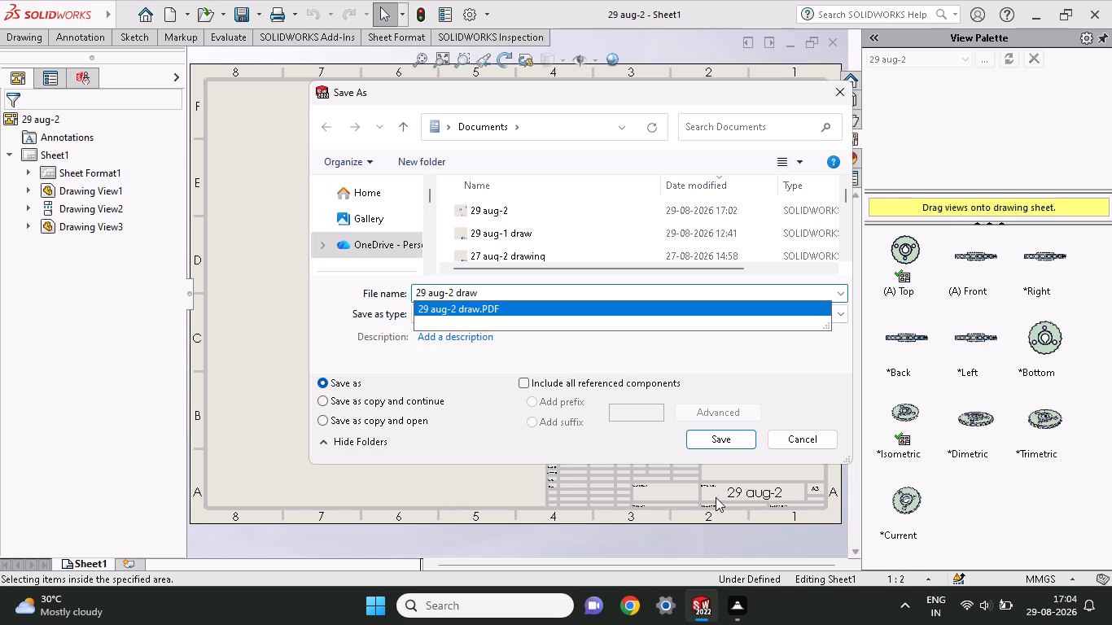
{"action": "left_click", "coordinate": [695, 431]}
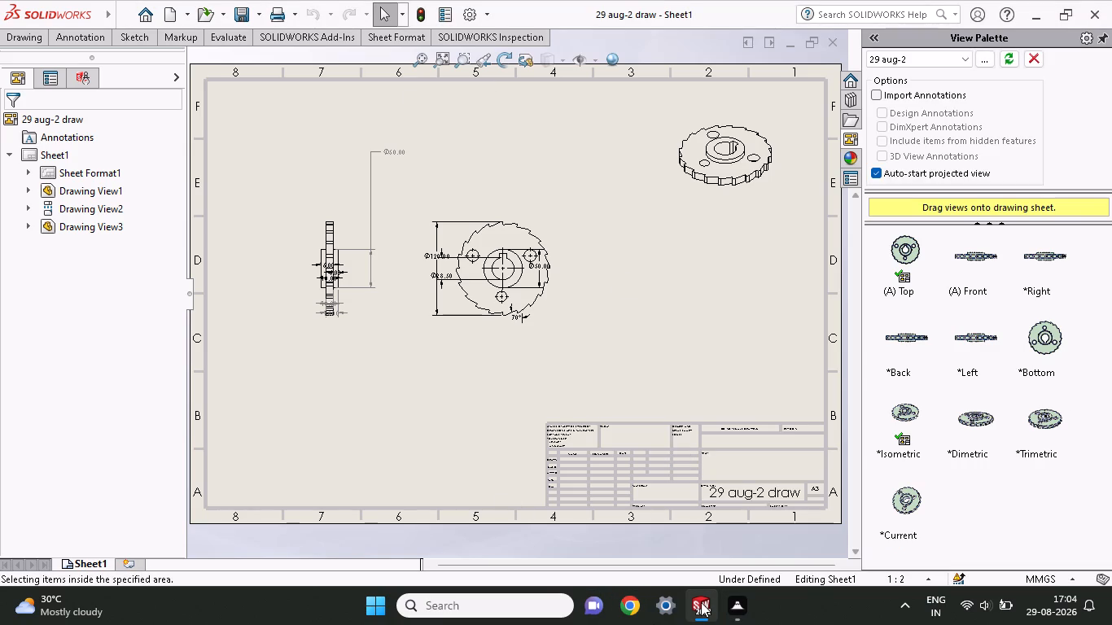
Switch to the ratchet part and save it as 29 aug-2 in SOLIDWORKS Part format, replacing the existing file.
{"action": "left_click", "coordinate": [570, 514]}
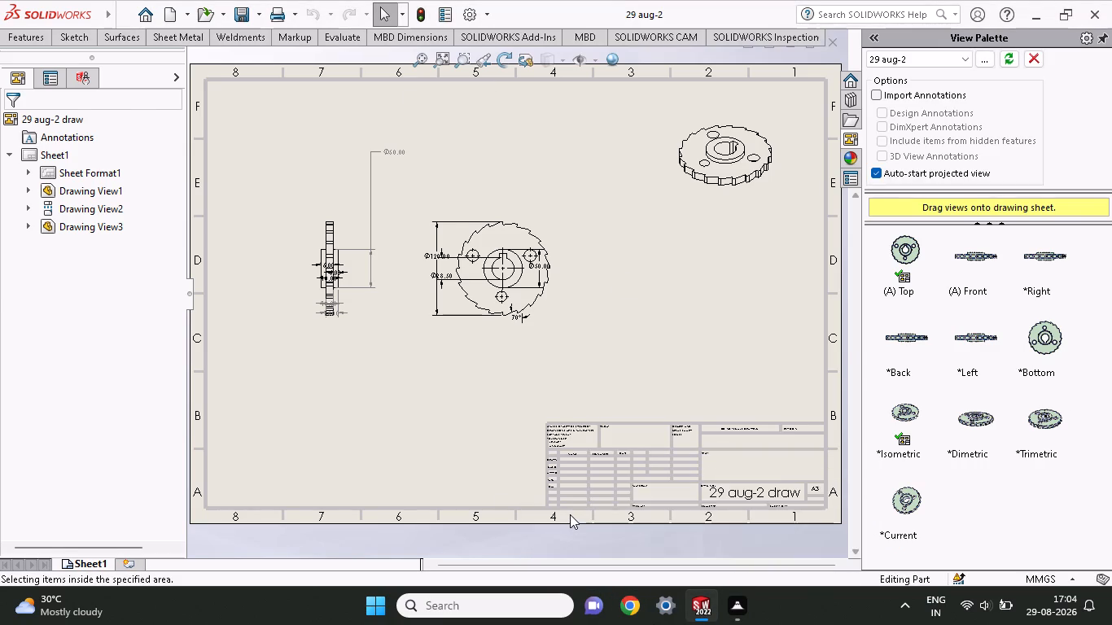
{"action": "left_click", "coordinate": [184, 7]}
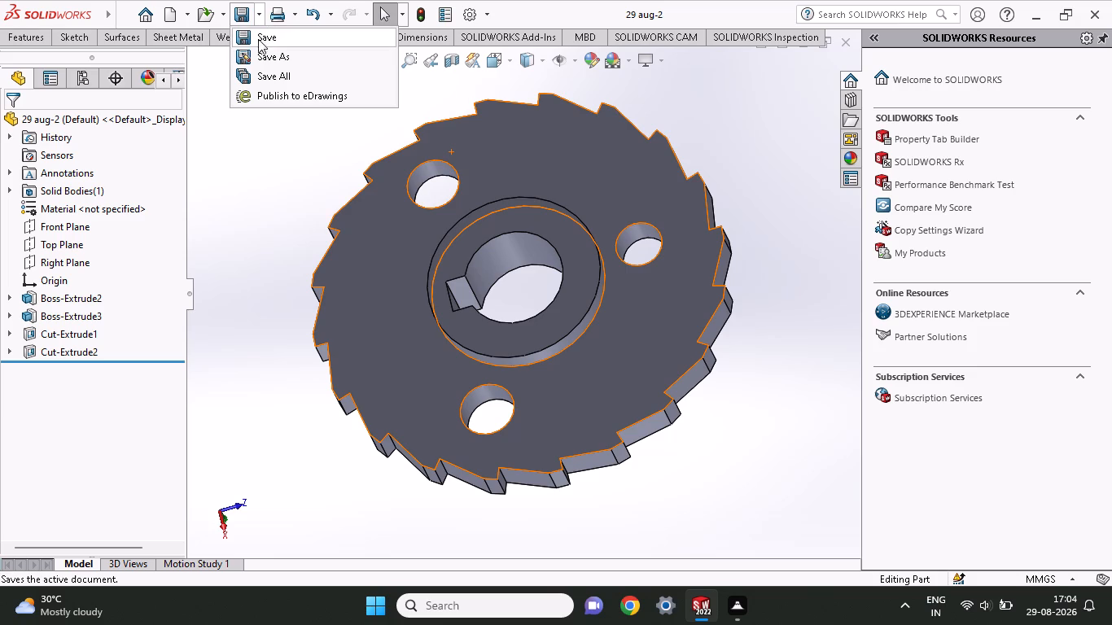
{"action": "left_click", "coordinate": [259, 50]}
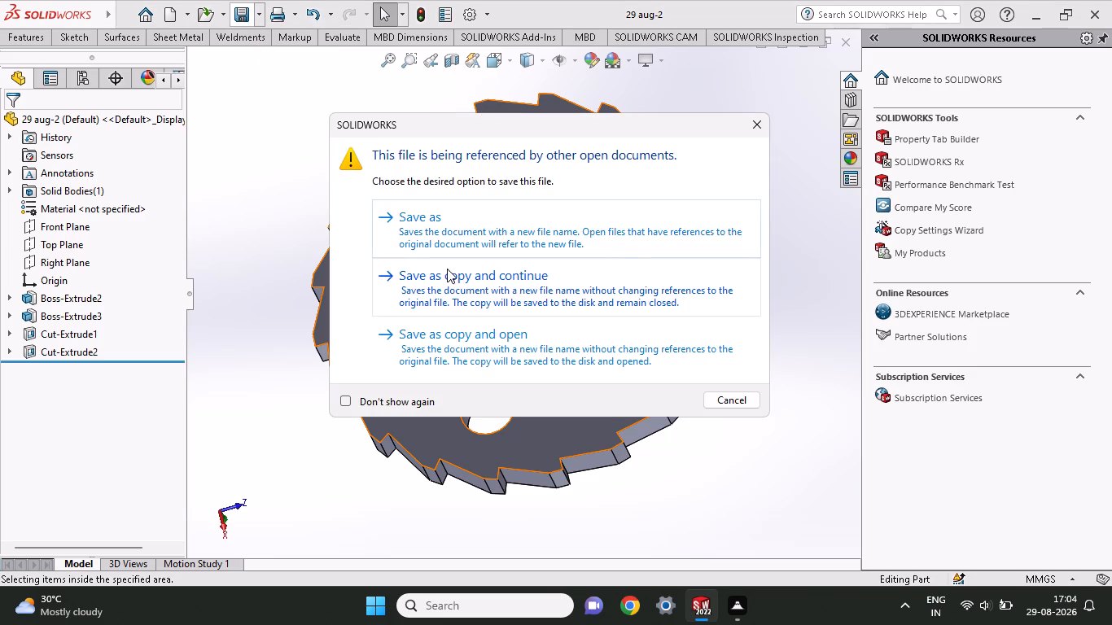
{"action": "left_click", "coordinate": [614, 235]}
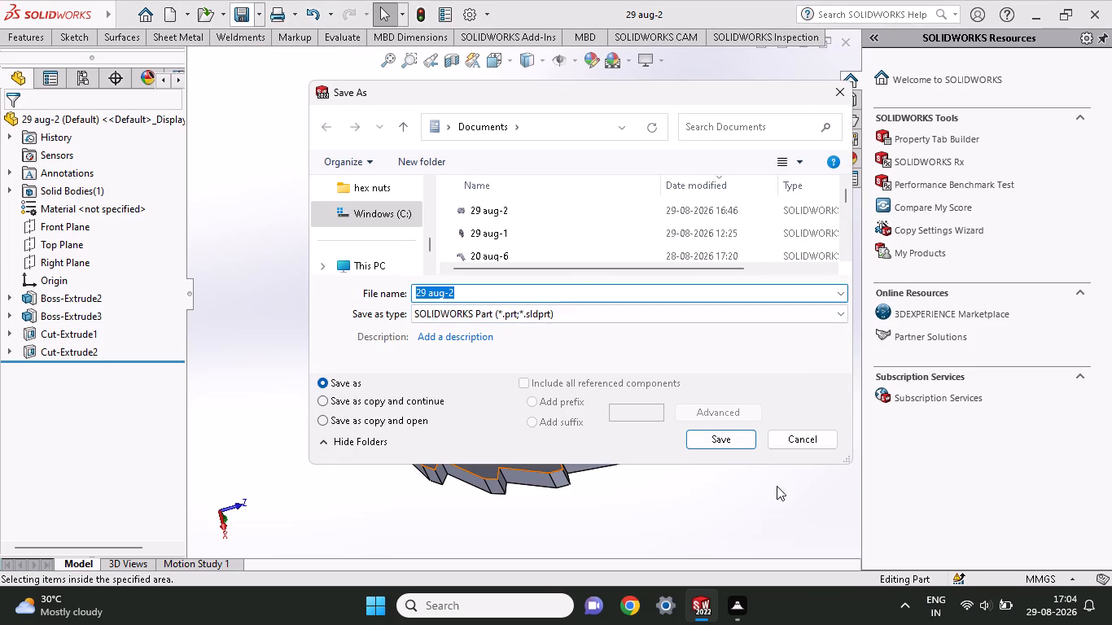
{"action": "left_click", "coordinate": [722, 438]}
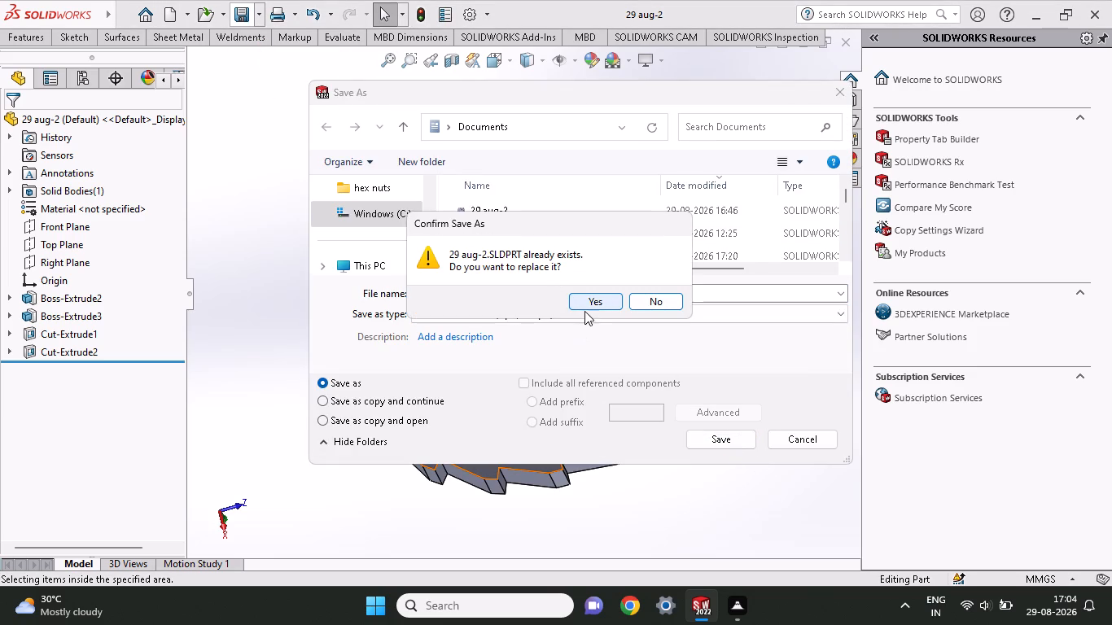
{"action": "left_click", "coordinate": [584, 311]}
{"action": "left_click", "coordinate": [592, 301]}
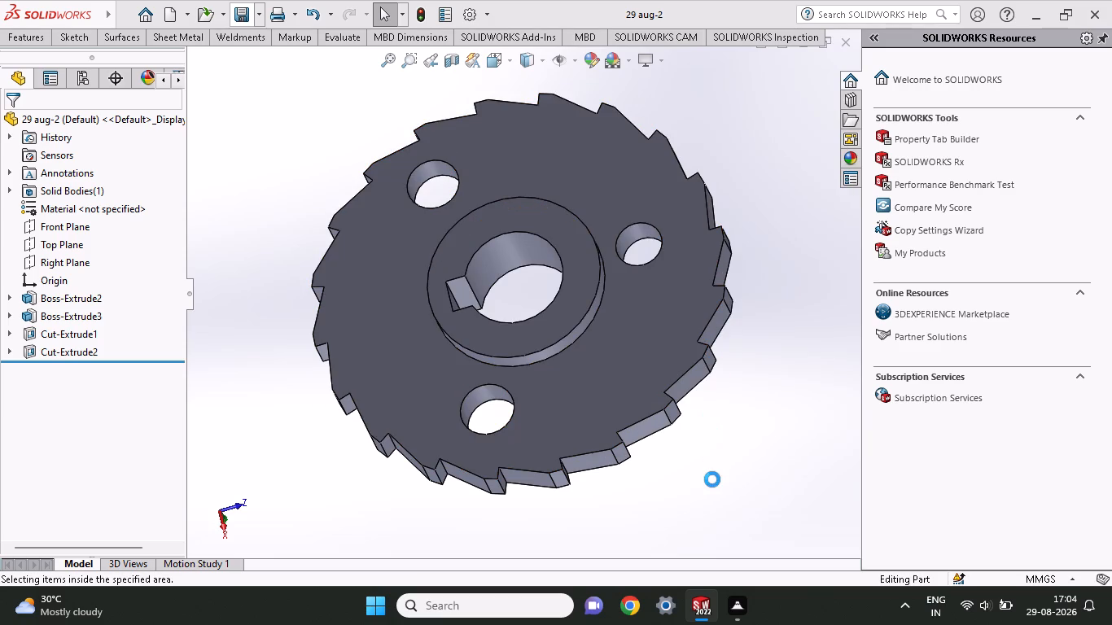
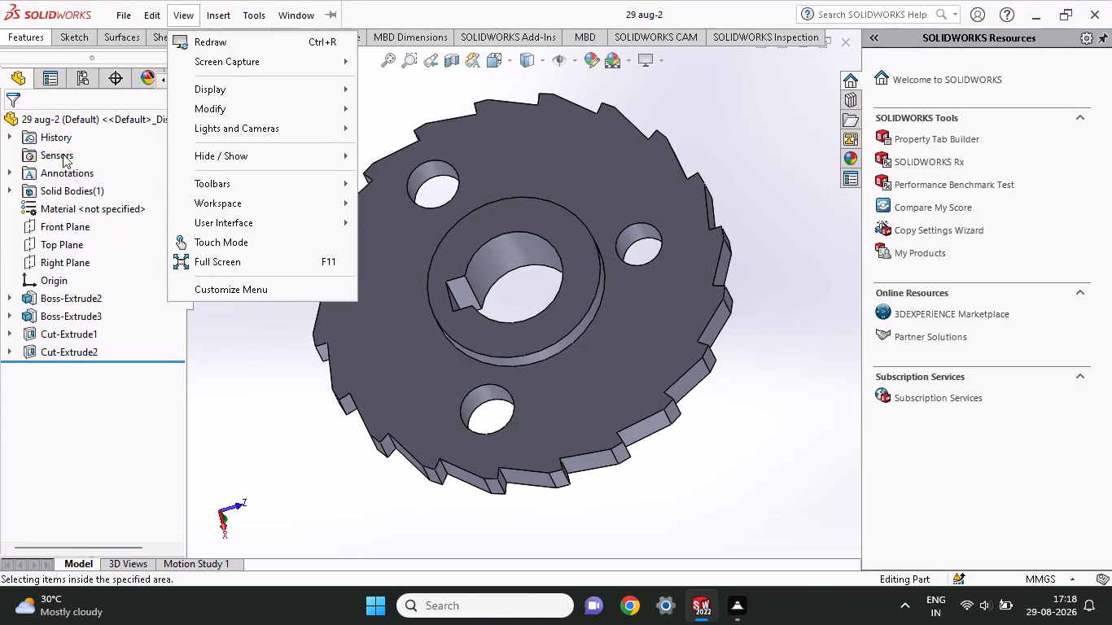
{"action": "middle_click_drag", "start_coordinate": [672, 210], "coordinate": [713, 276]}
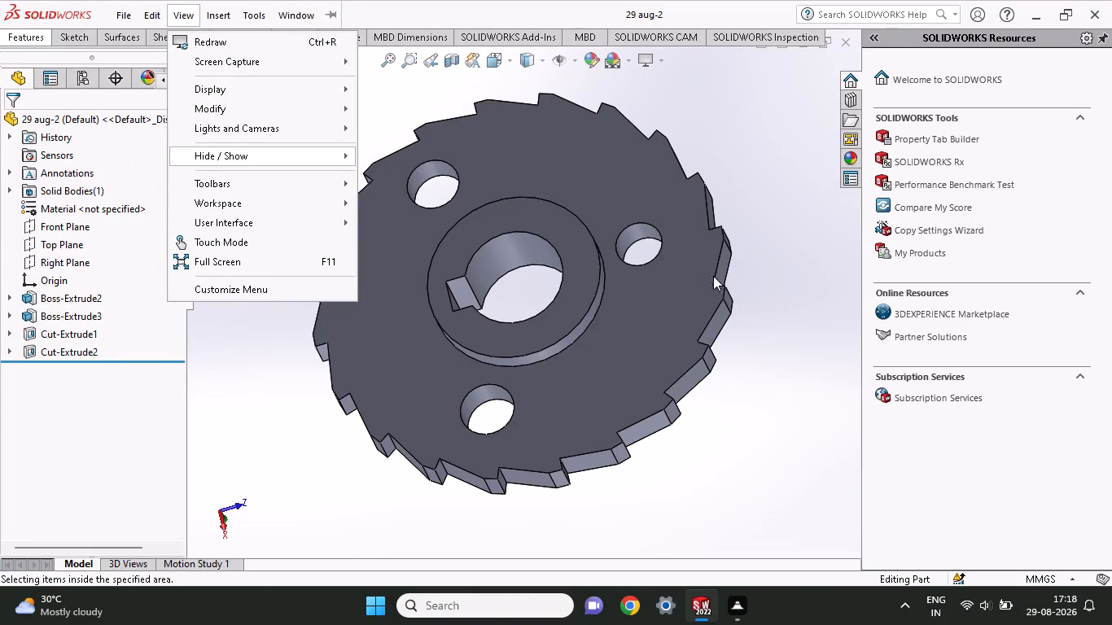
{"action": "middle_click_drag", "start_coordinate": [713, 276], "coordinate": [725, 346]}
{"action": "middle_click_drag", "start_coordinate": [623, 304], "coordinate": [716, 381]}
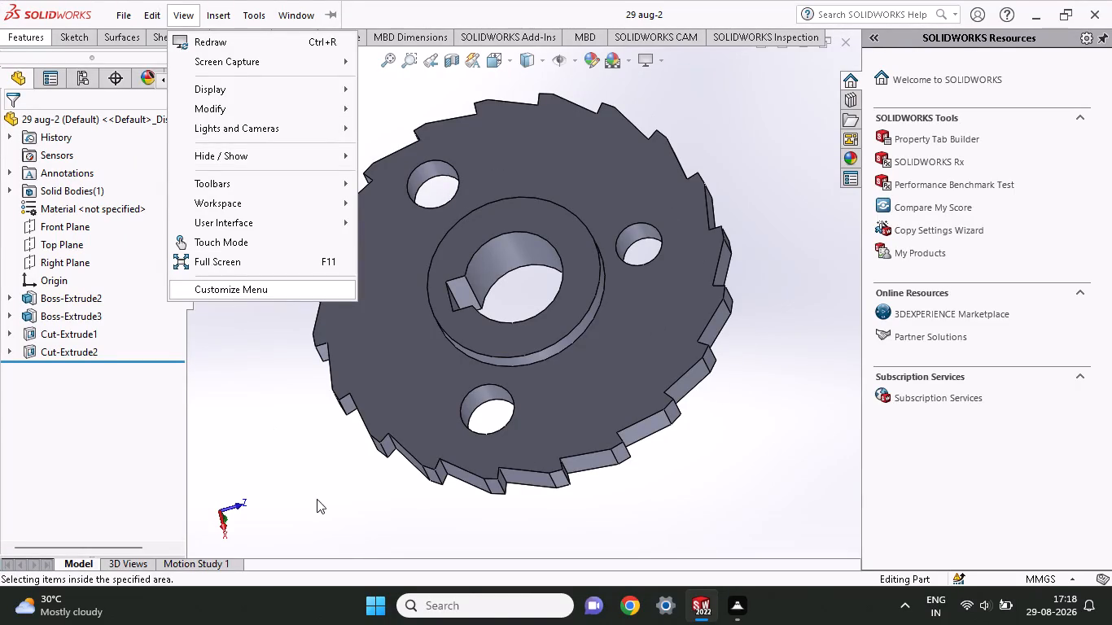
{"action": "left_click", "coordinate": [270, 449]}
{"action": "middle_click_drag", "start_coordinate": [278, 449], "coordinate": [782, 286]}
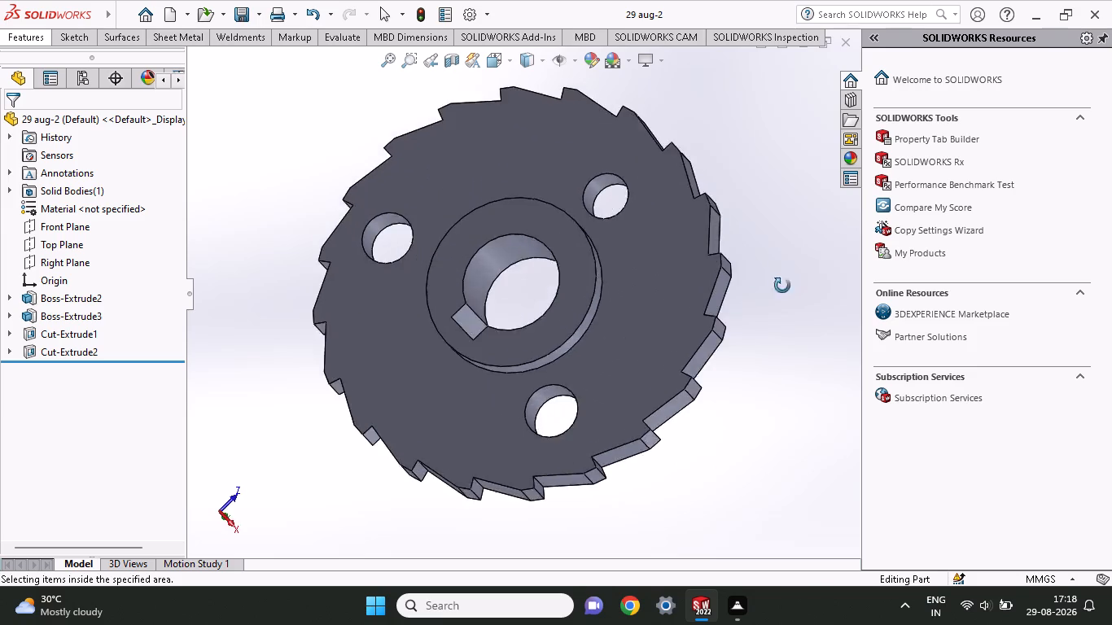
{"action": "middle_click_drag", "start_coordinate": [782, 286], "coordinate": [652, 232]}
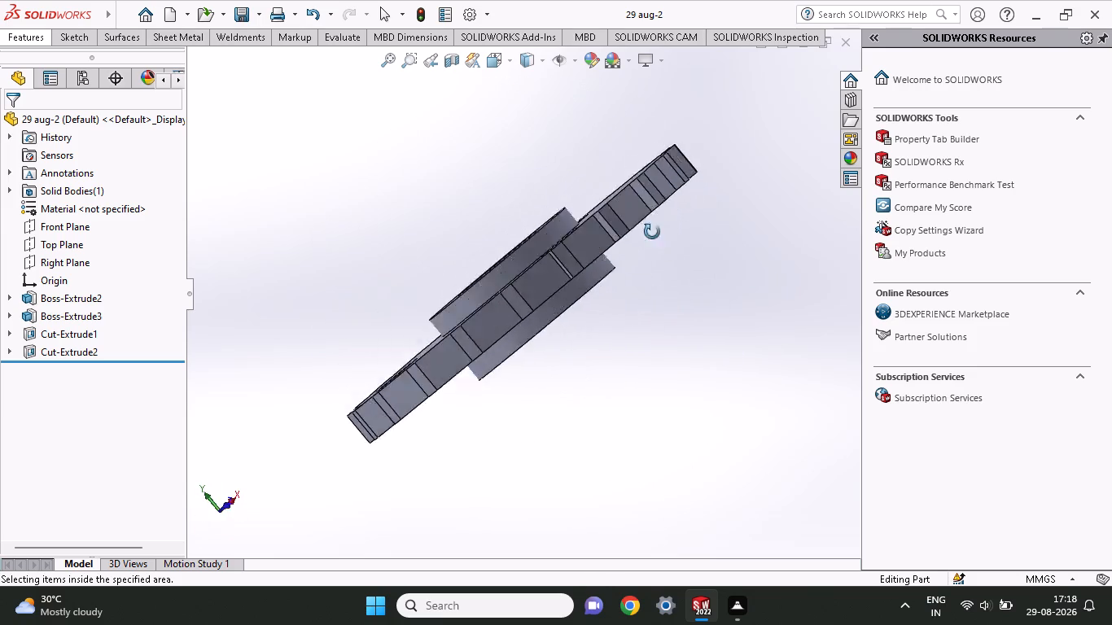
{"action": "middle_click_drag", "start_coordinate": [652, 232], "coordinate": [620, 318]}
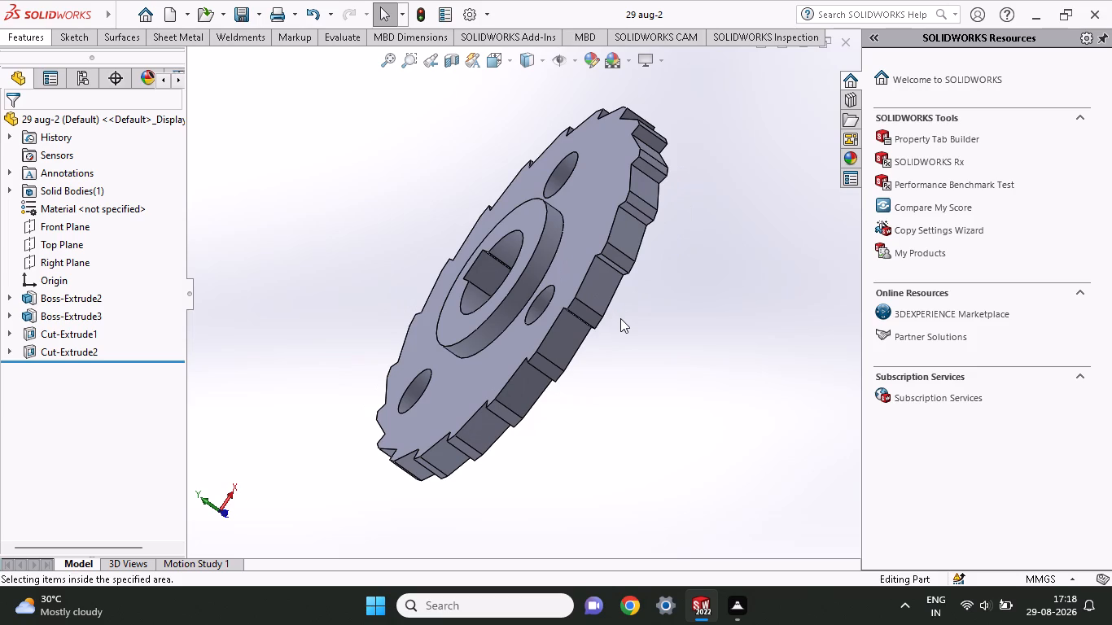
Delete all boss and cut features of the ratchet part, from Boss-Extrude2 through Cut-Extrude2.
{"action": "left_click_drag", "start_coordinate": [126, 352], "coordinate": [59, 328]}
{"action": "left_click_drag", "start_coordinate": [59, 328], "coordinate": [0, 291]}
{"action": "right_click", "coordinate": [92, 325]}
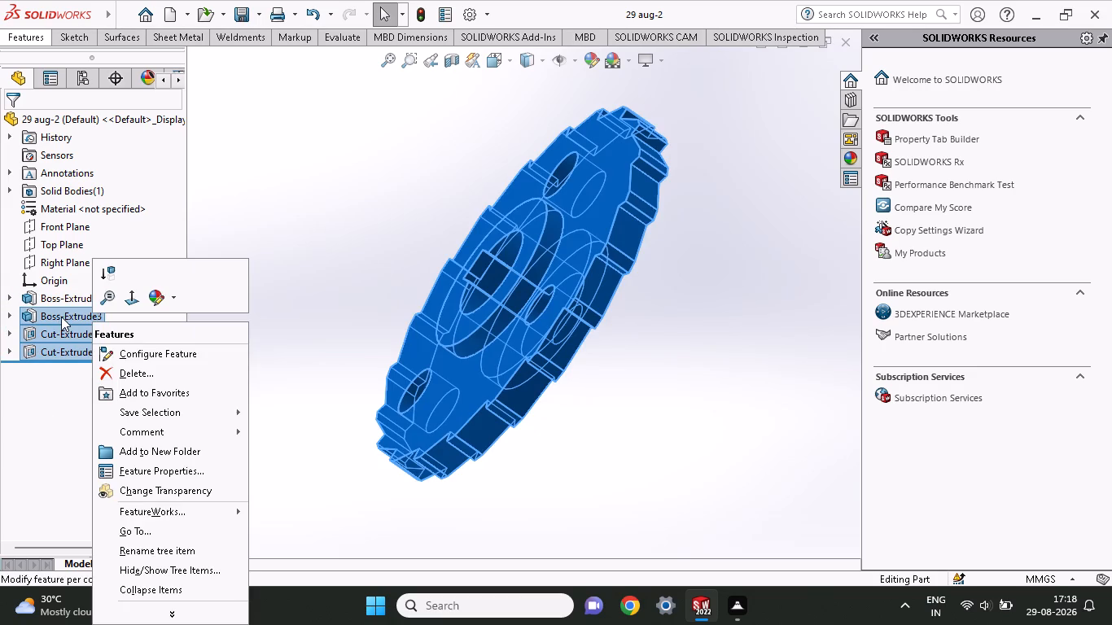
{"action": "left_click", "coordinate": [135, 374]}
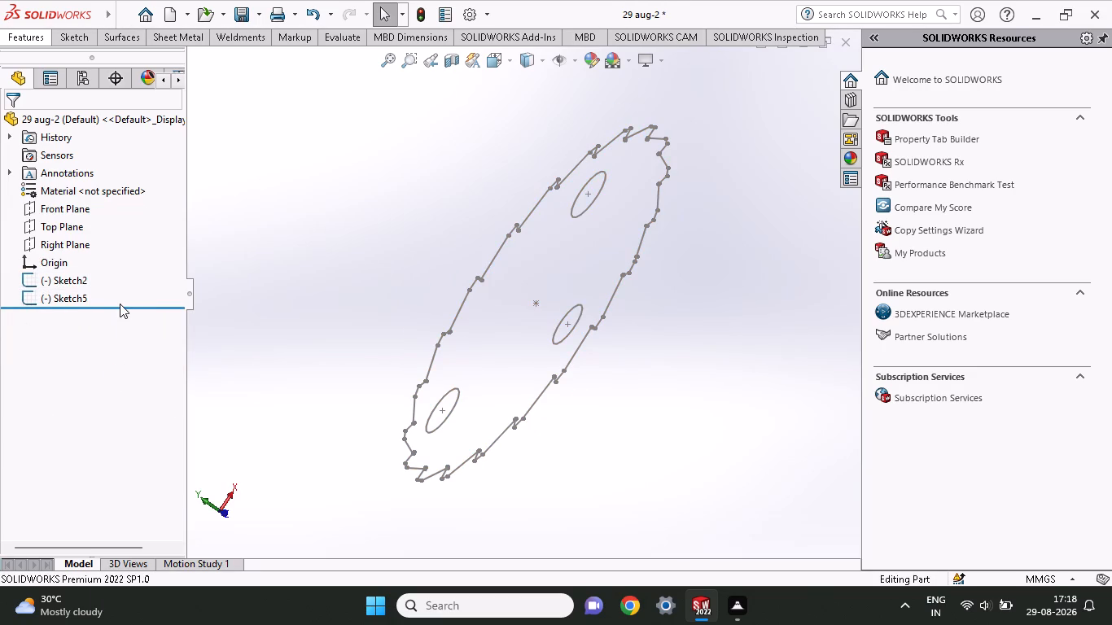
Delete the leftover Sketch2 and Sketch5 so the feature tree holds only the default planes and origin.
{"action": "left_click_drag", "start_coordinate": [113, 300], "coordinate": [17, 272]}
{"action": "right_click", "coordinate": [58, 294]}
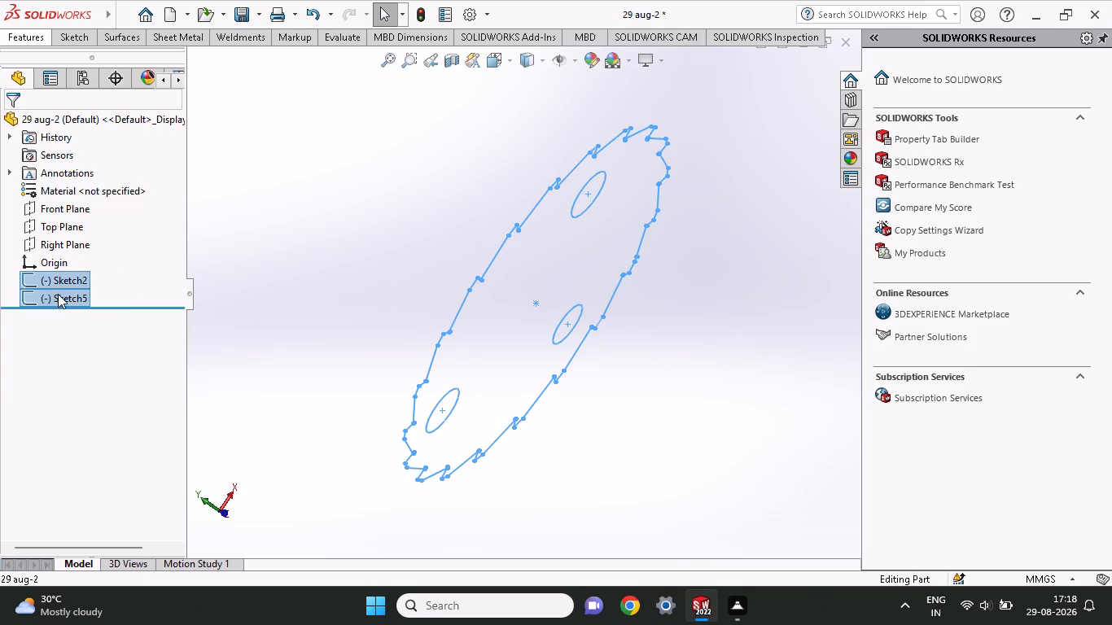
{"action": "left_click", "coordinate": [104, 339]}
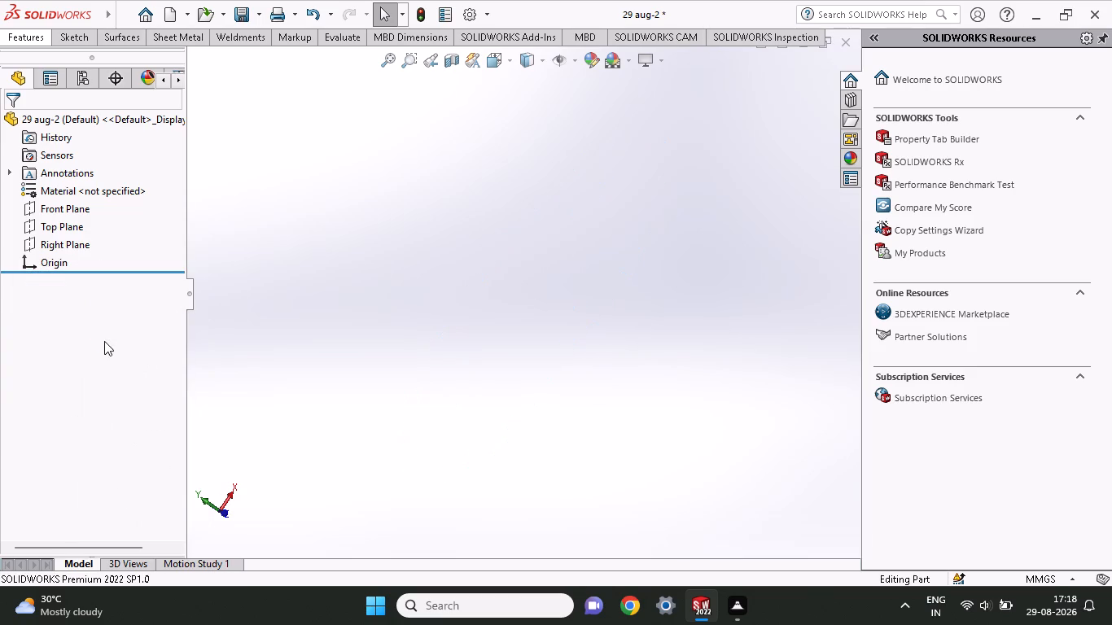
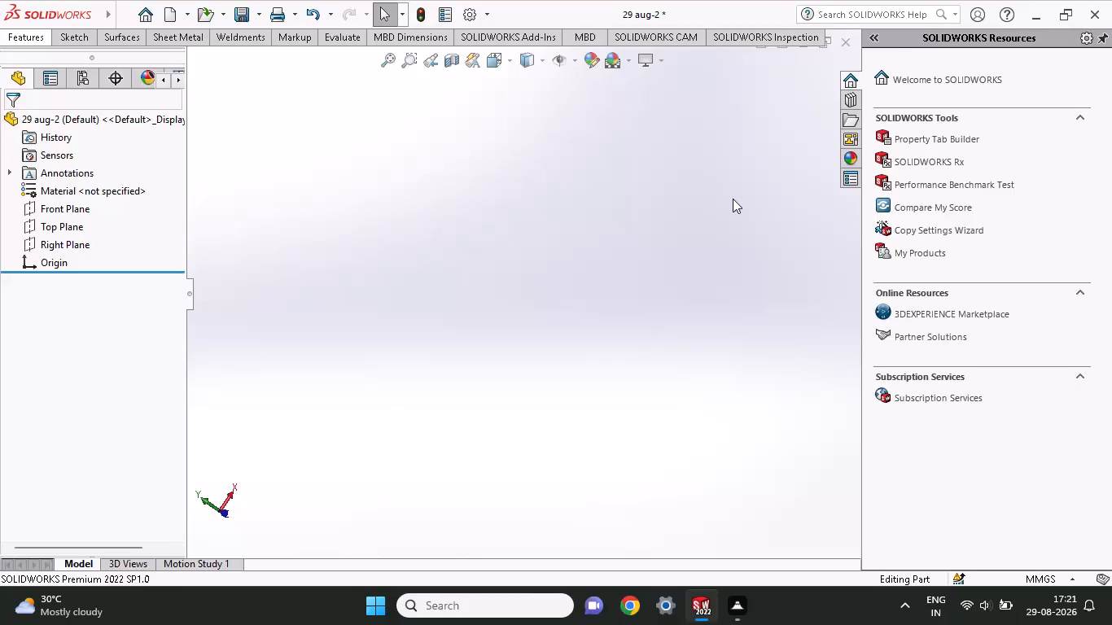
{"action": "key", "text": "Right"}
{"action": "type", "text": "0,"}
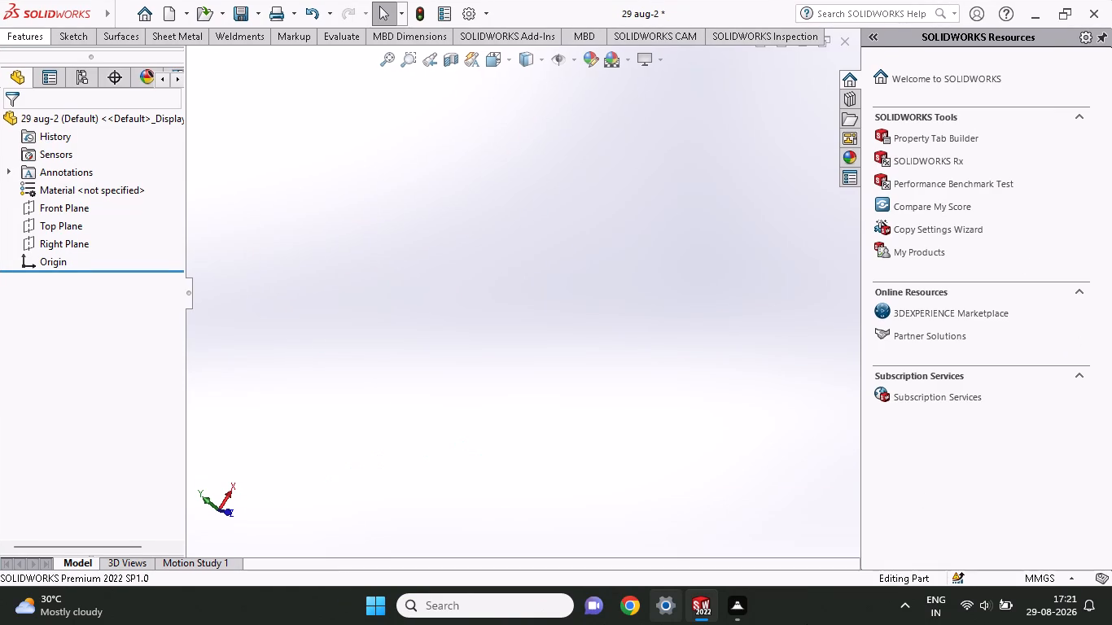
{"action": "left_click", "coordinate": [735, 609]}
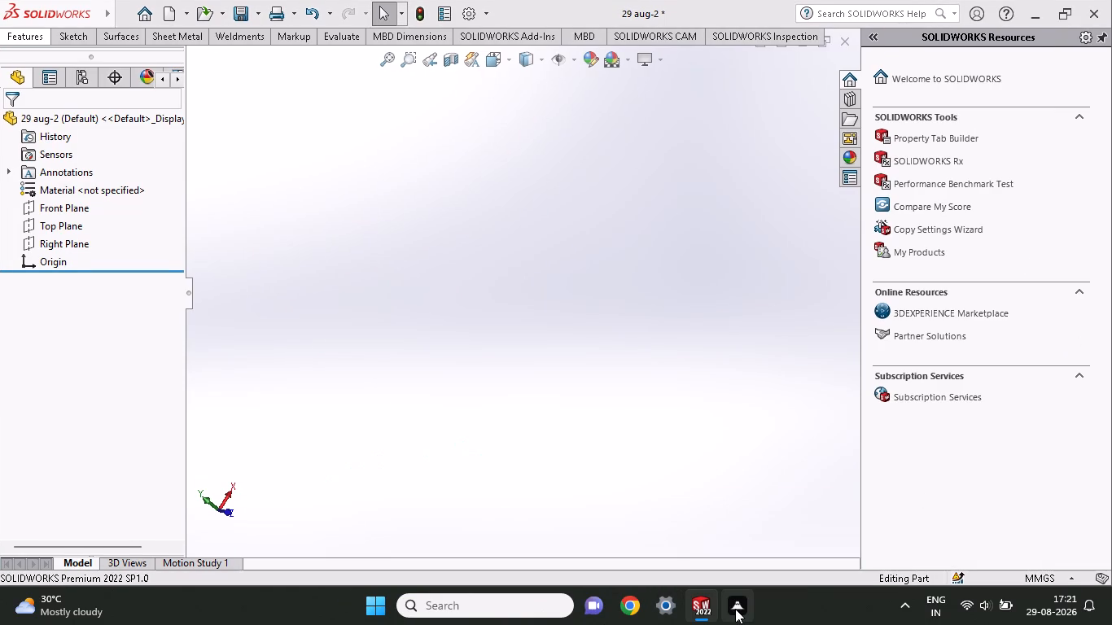
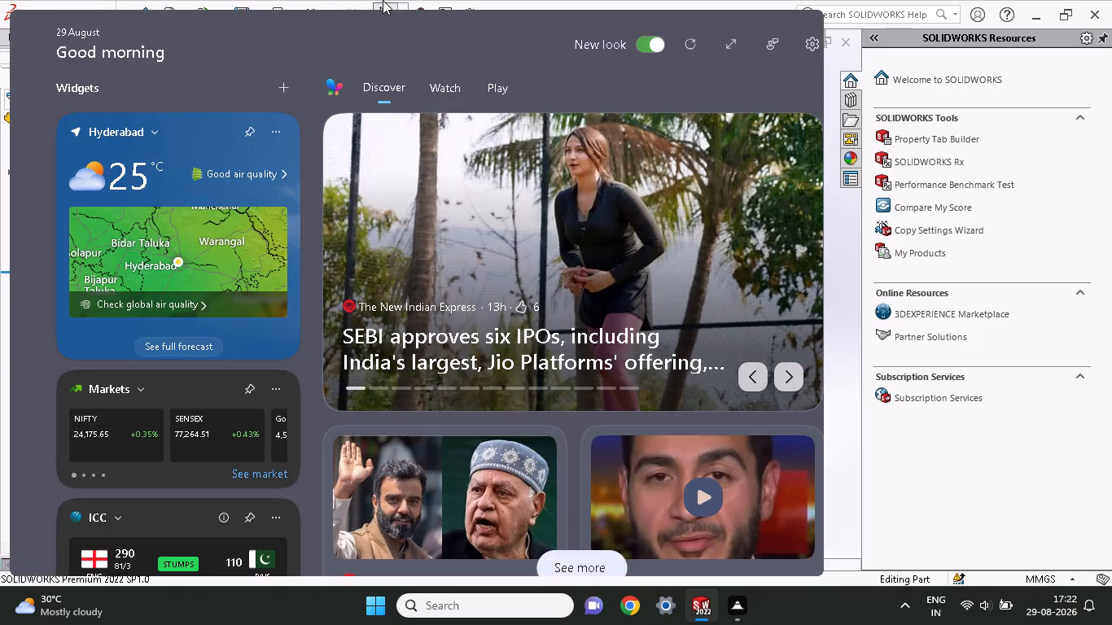
Close the widgets board and dismiss the save reminder without saving the part.
{"action": "left_click", "coordinate": [885, 502]}
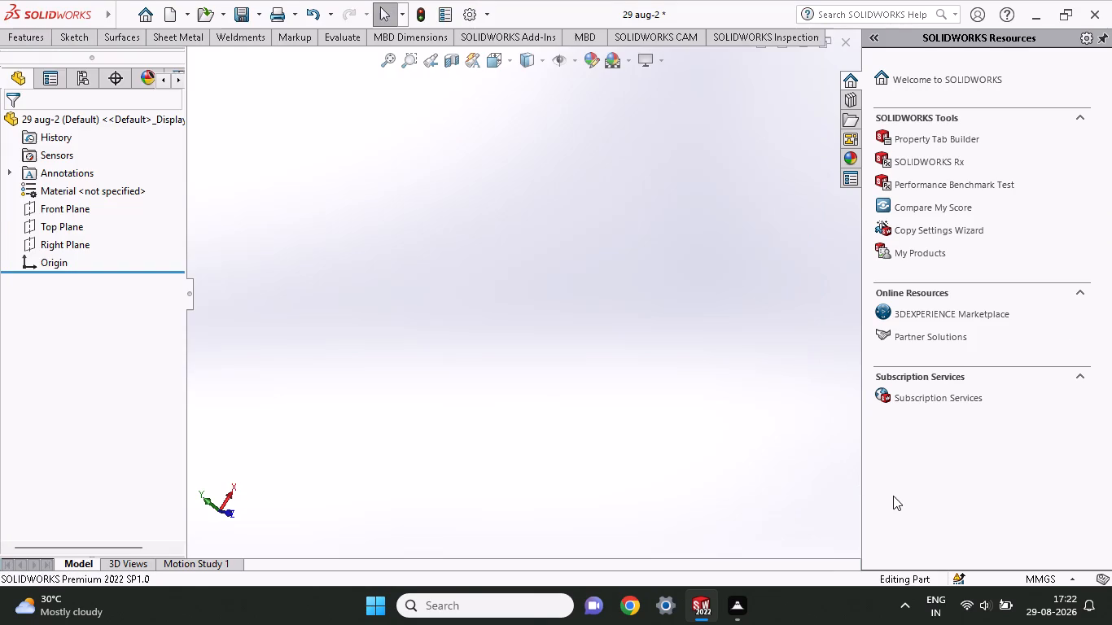
{"action": "left_click", "coordinate": [893, 496]}
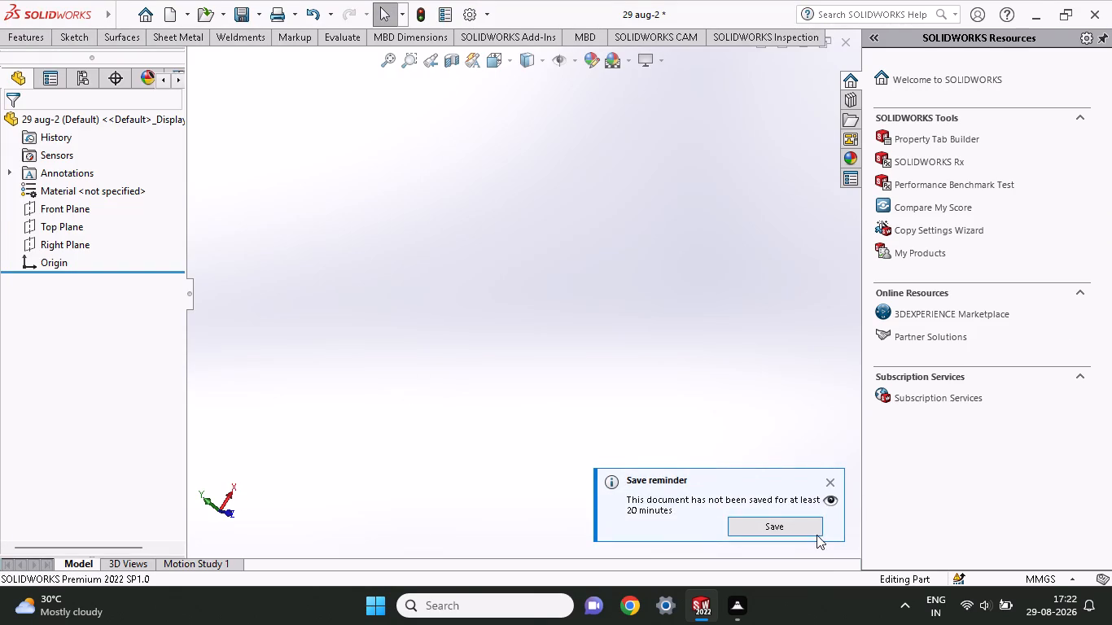
{"action": "left_click", "coordinate": [836, 483]}
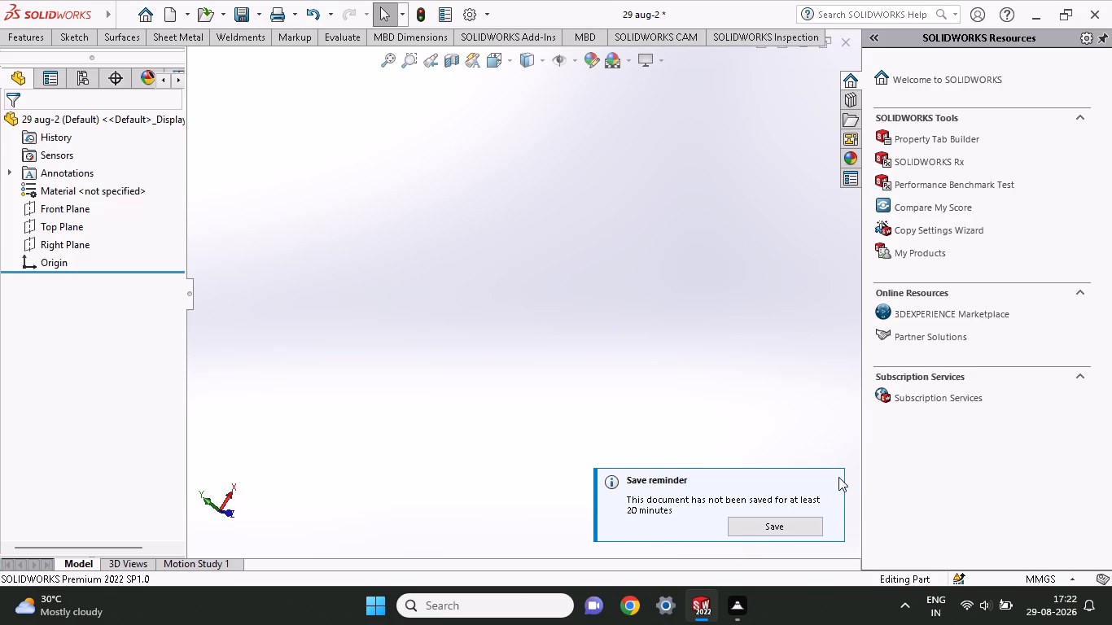
{"action": "left_click", "coordinate": [834, 478]}
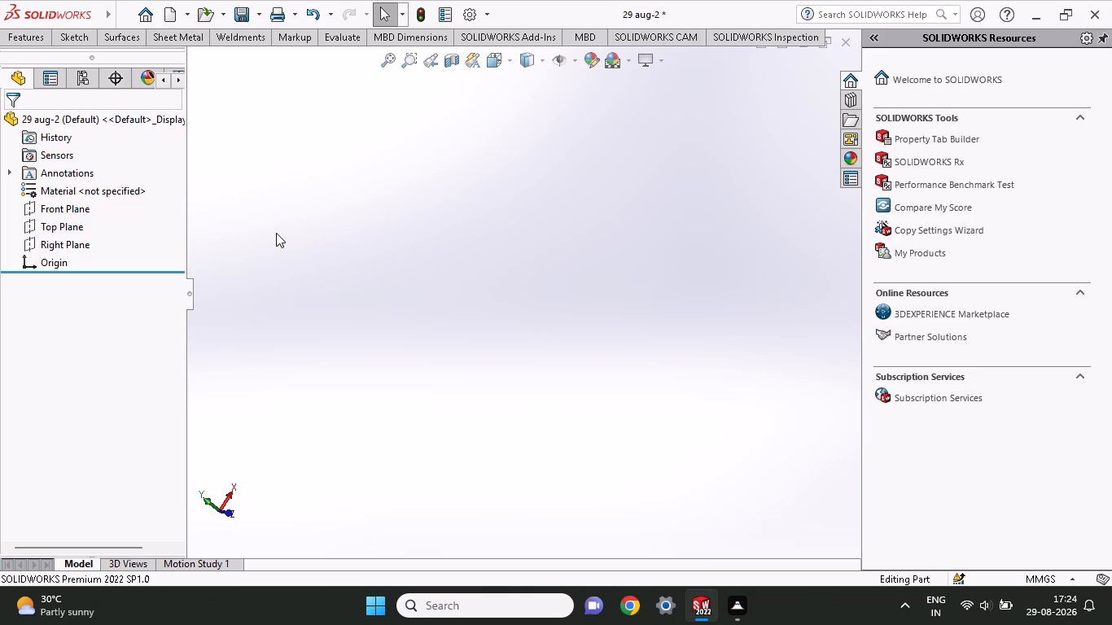
Sketch a center rectangle about 188 mm wide on the Top Plane, centred on the origin.
{"action": "left_click", "coordinate": [34, 232]}
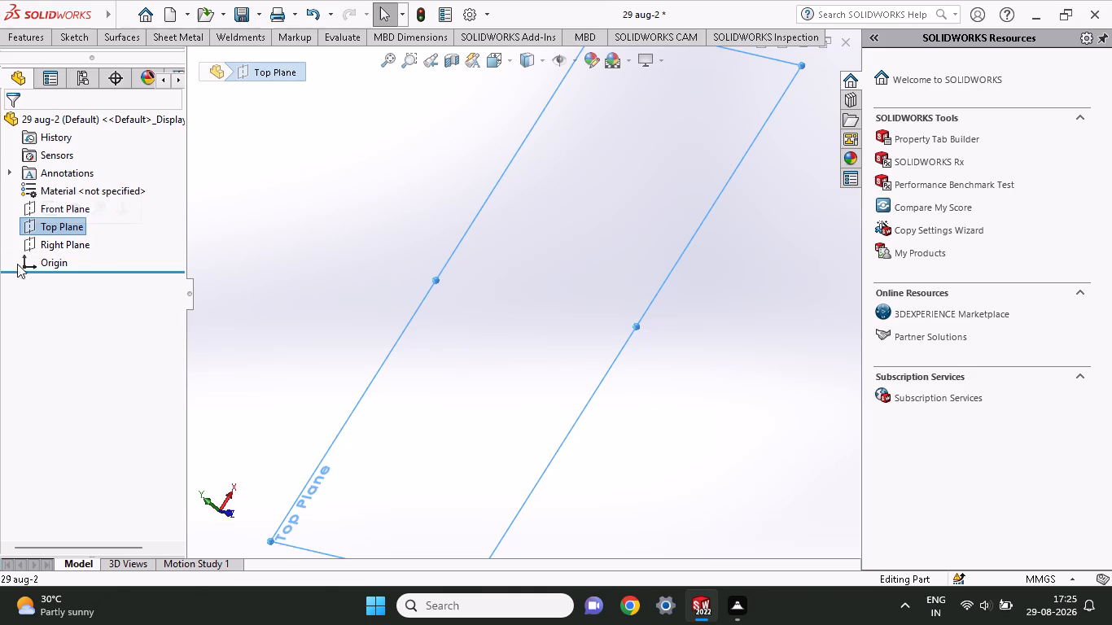
{"action": "left_click", "coordinate": [67, 225]}
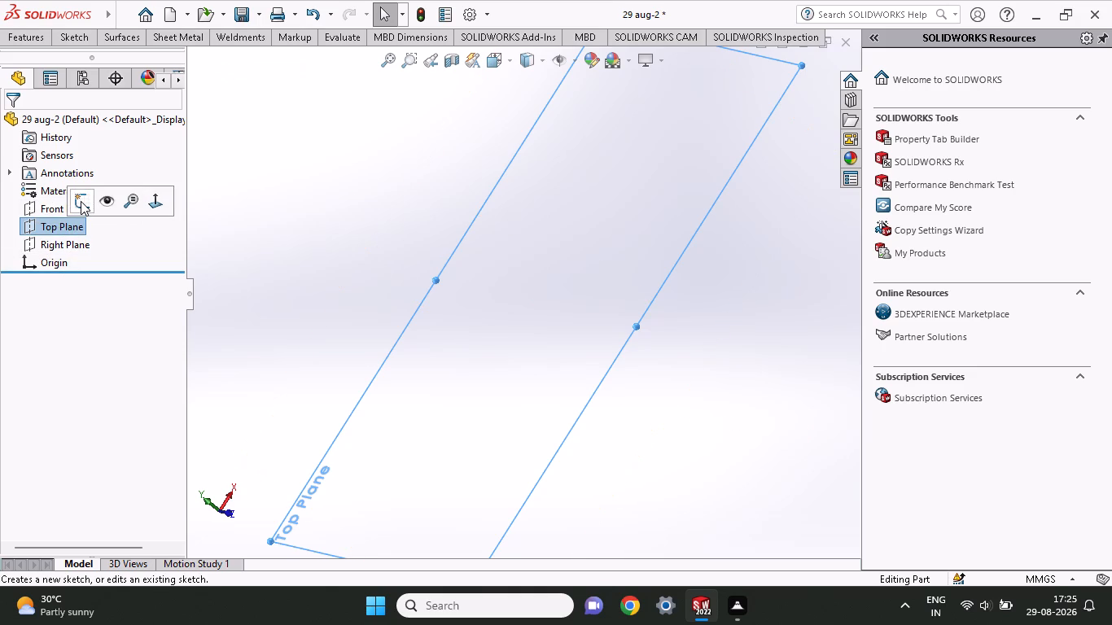
{"action": "left_click", "coordinate": [81, 201]}
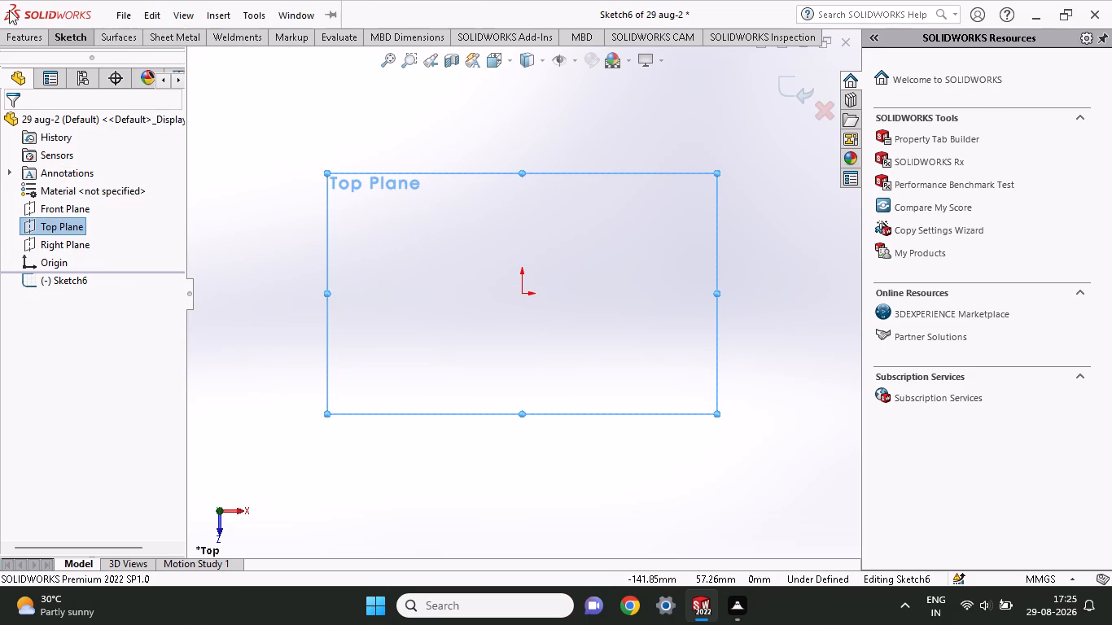
{"action": "left_click", "coordinate": [55, 38]}
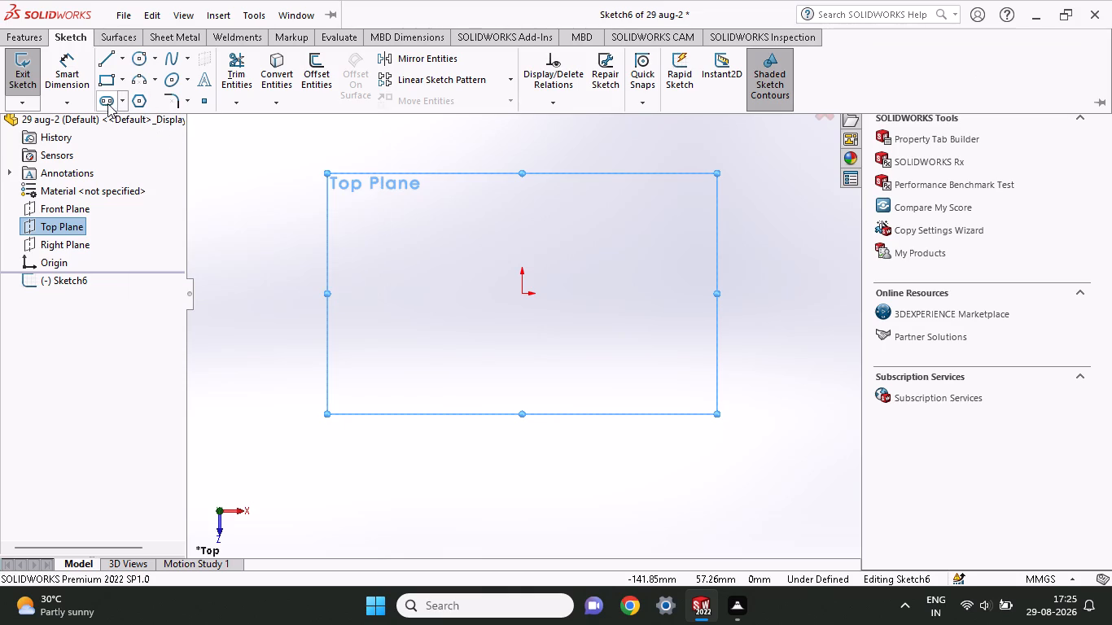
{"action": "left_click", "coordinate": [124, 86]}
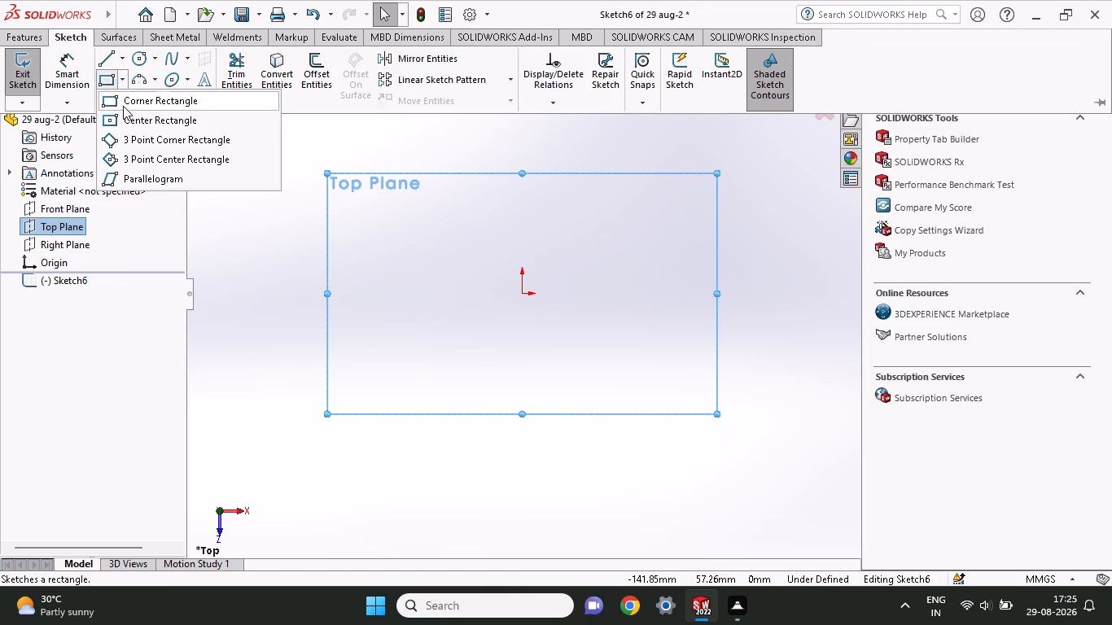
{"action": "left_click", "coordinate": [122, 121]}
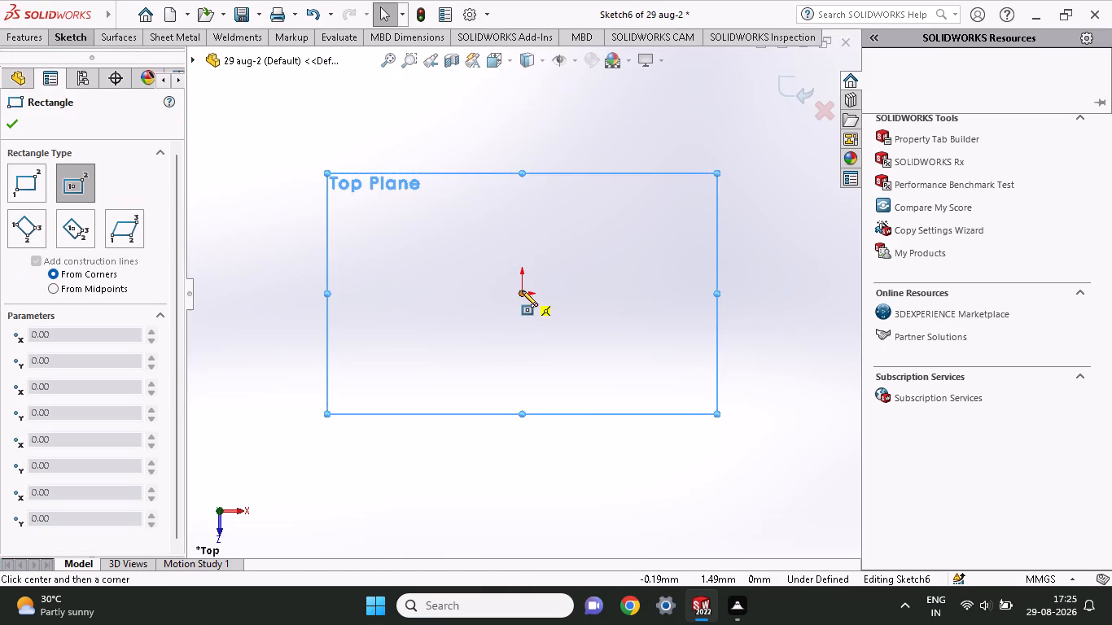
{"action": "left_click", "coordinate": [522, 291]}
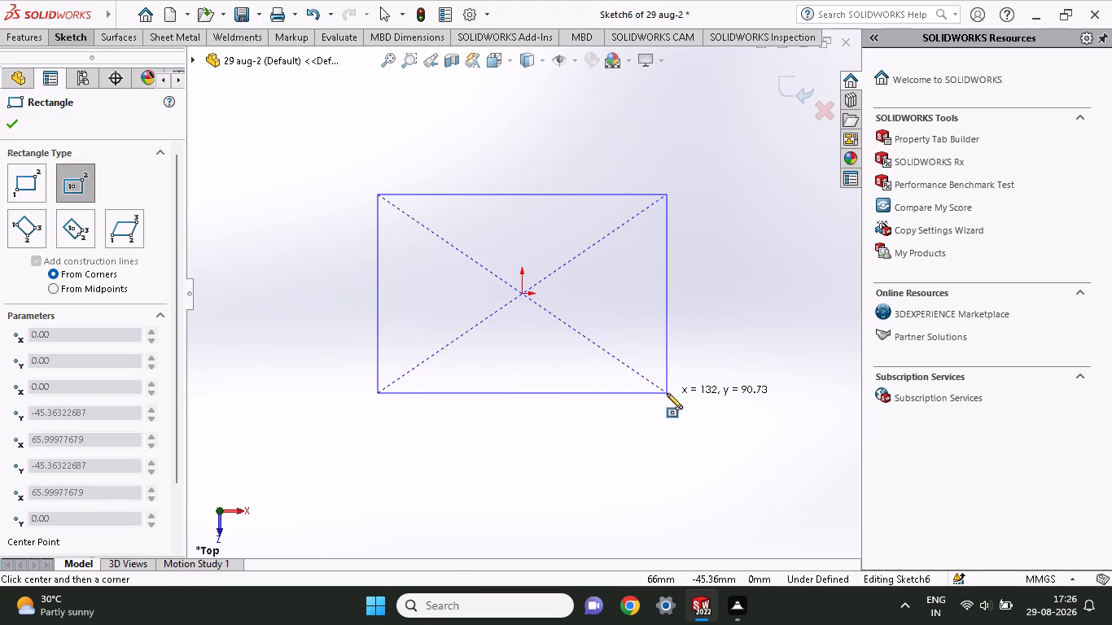
{"action": "left_click", "coordinate": [728, 368]}
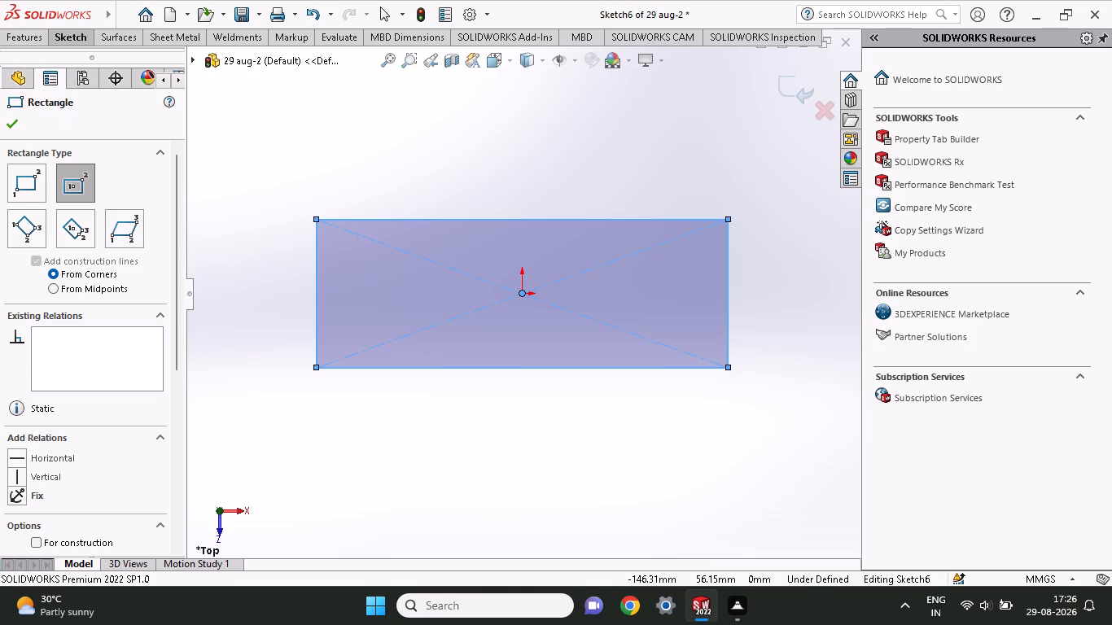
Dimension the rectangle 125 mm along its horizontal edge and 52 mm along its vertical edge.
{"action": "left_click", "coordinate": [81, 46]}
{"action": "left_click", "coordinate": [72, 80]}
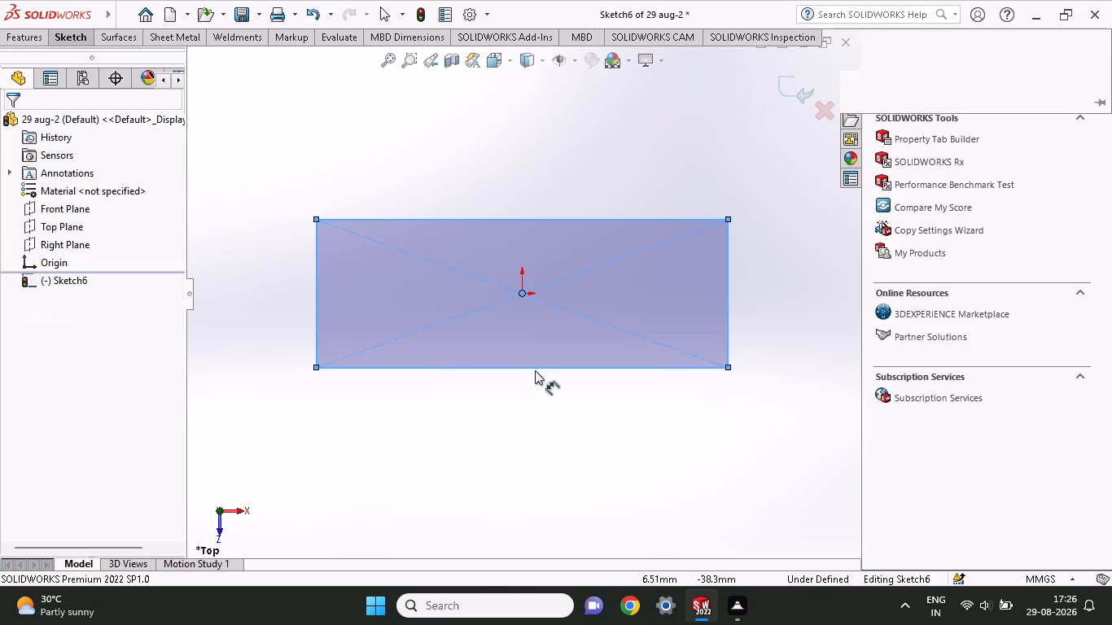
{"action": "left_click", "coordinate": [532, 365]}
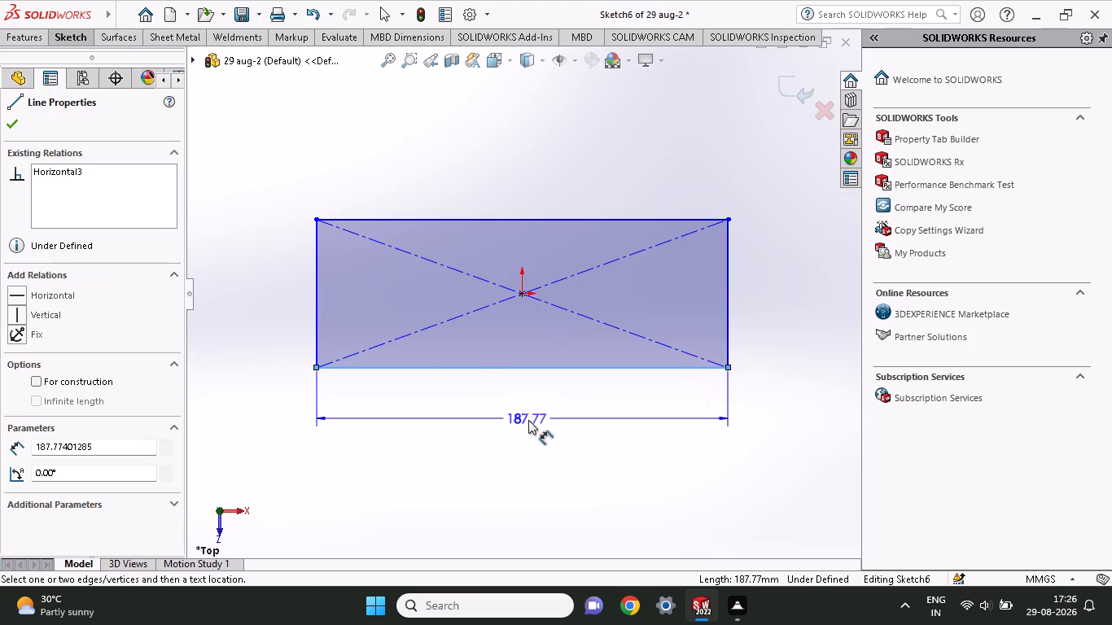
{"action": "left_click", "coordinate": [525, 436]}
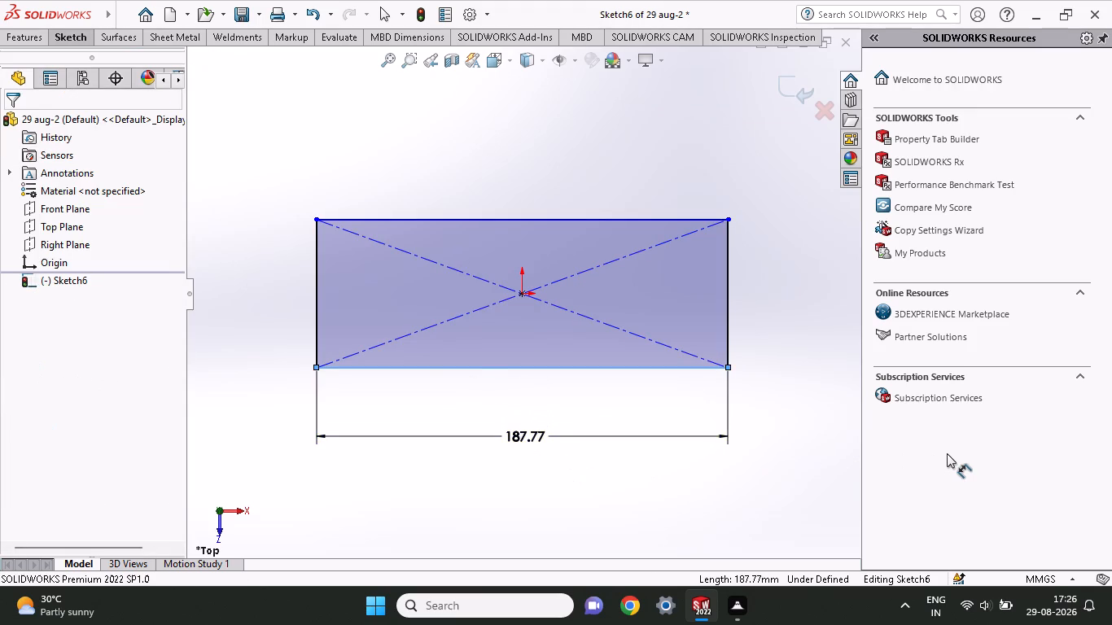
{"action": "key", "text": "1"}
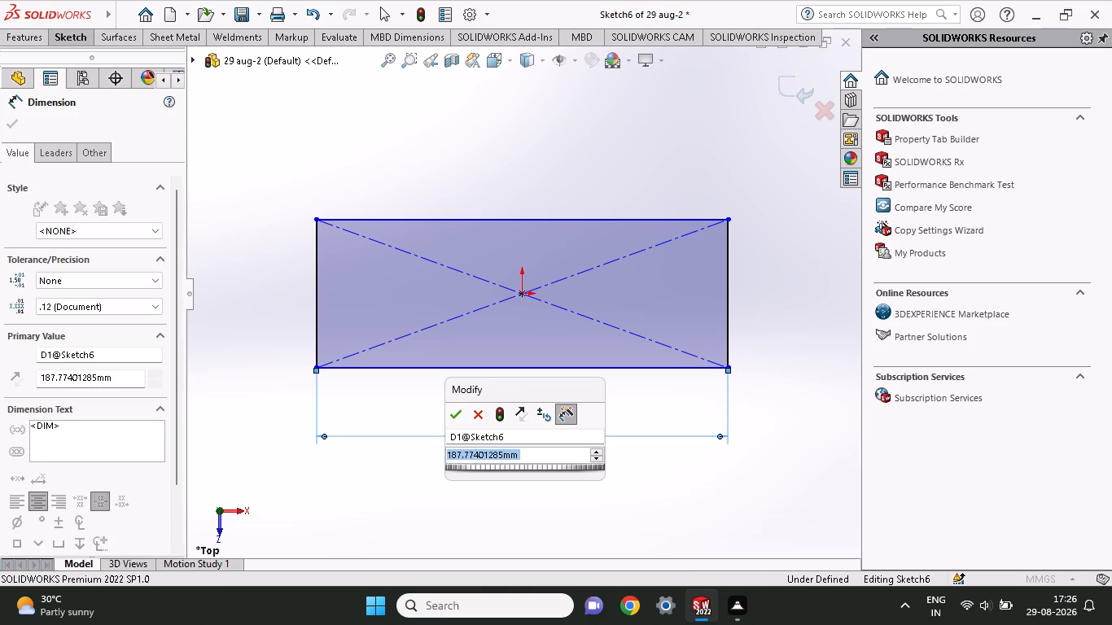
{"action": "key", "text": "1"}
{"action": "key", "text": "BackSpace"}
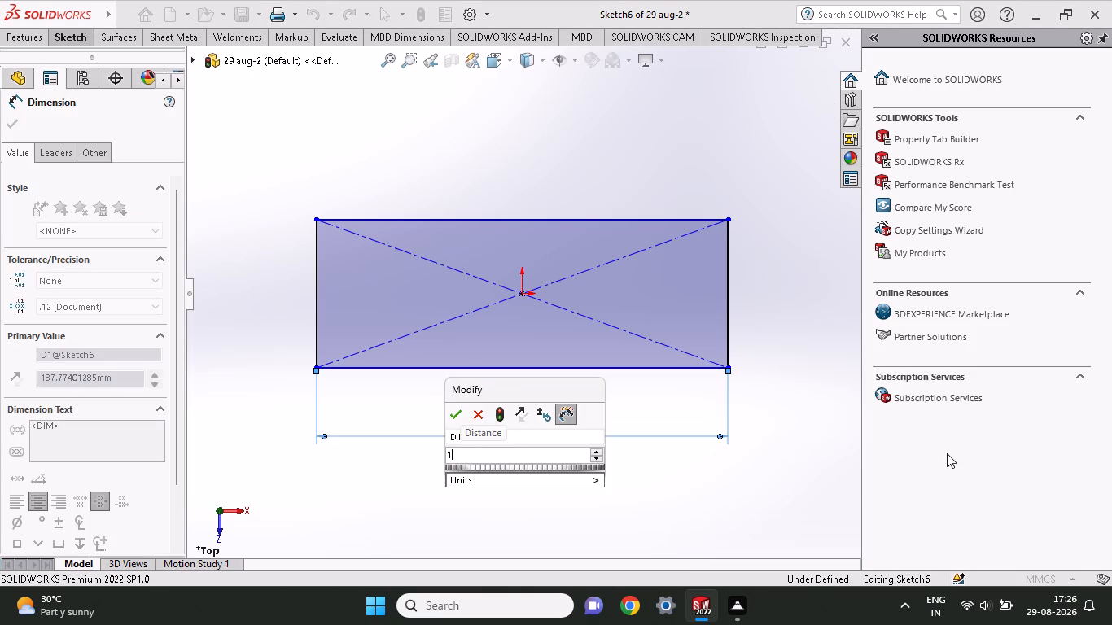
{"action": "type", "text": "25"}
{"action": "key", "text": "Return"}
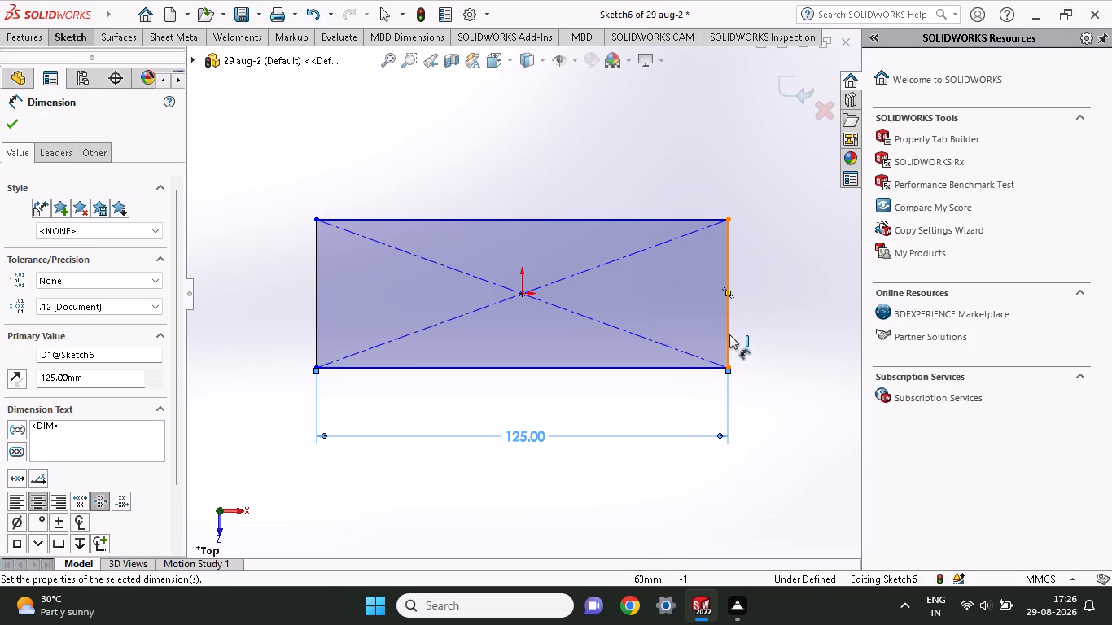
{"action": "left_click", "coordinate": [729, 326]}
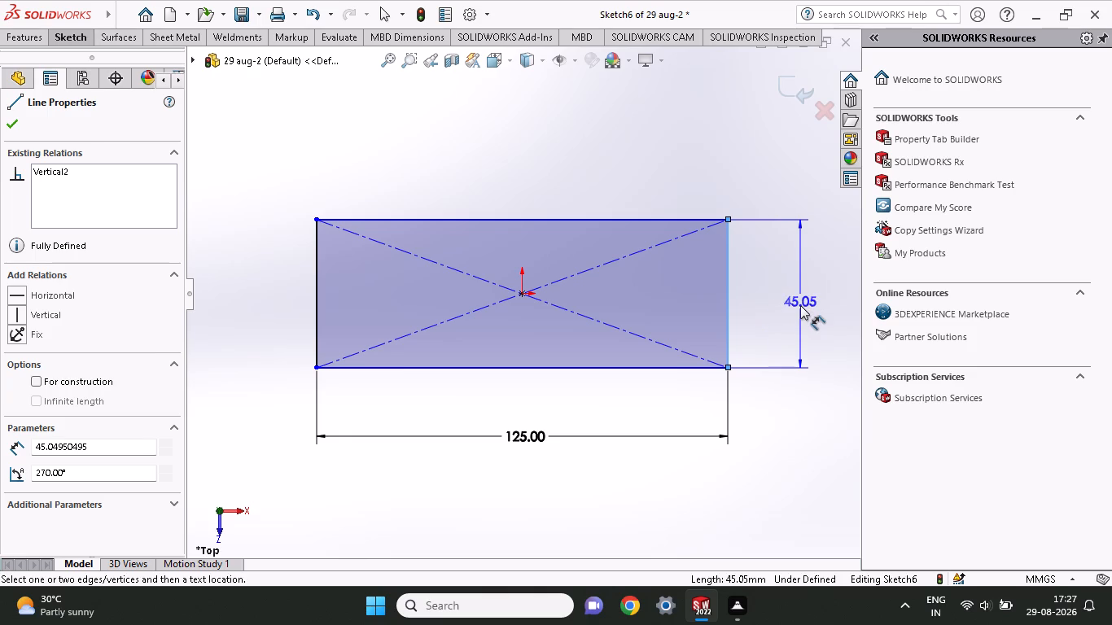
{"action": "left_click", "coordinate": [800, 305]}
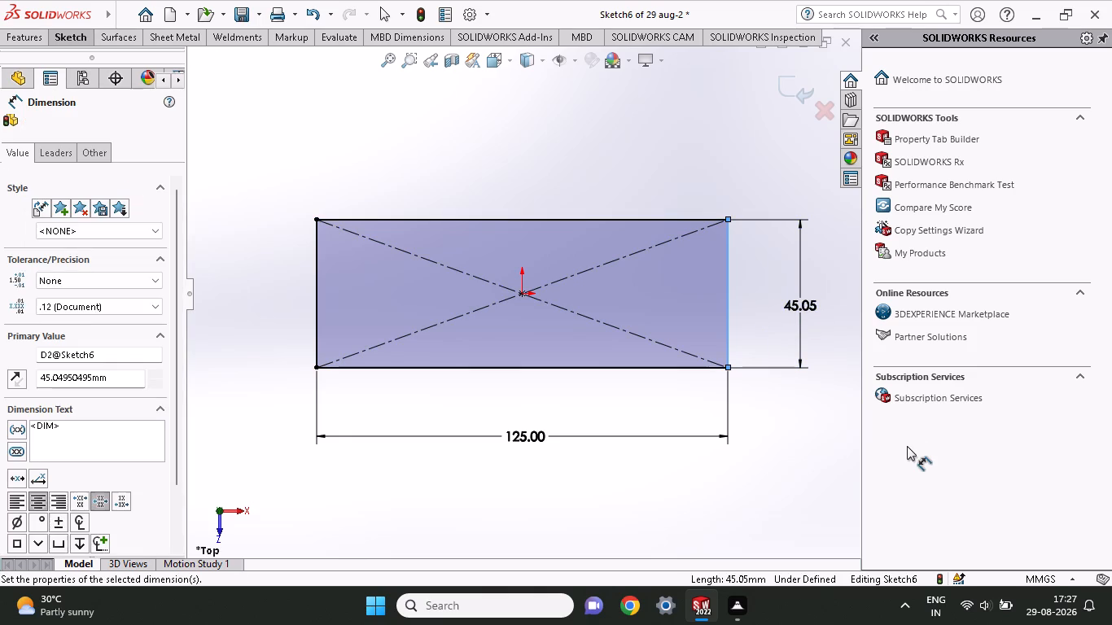
{"action": "type", "text": "52"}
{"action": "key", "text": "Return"}
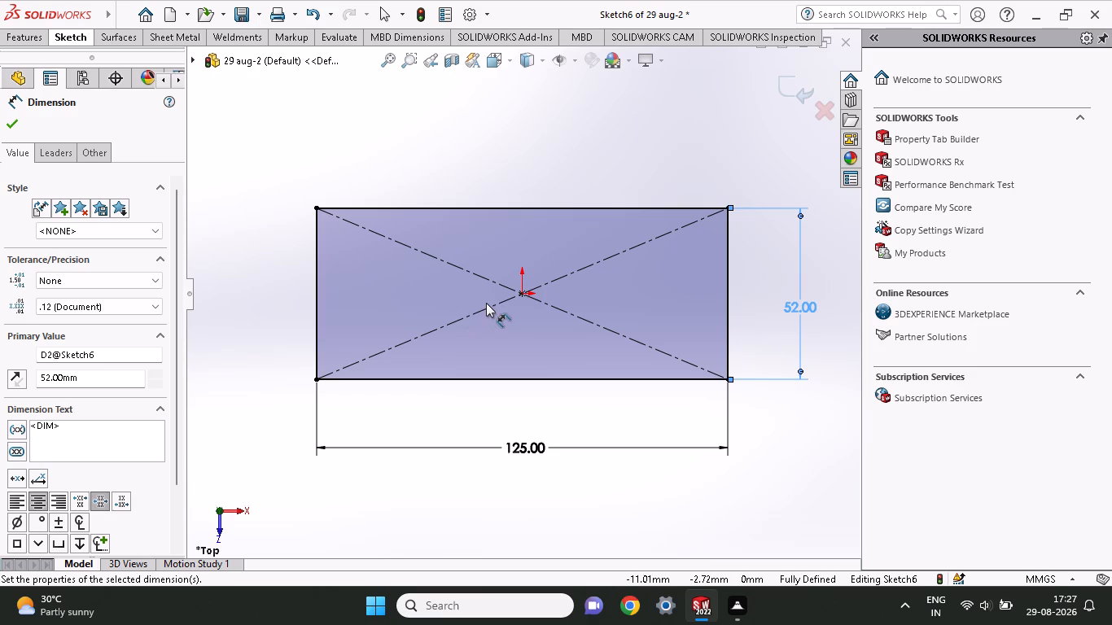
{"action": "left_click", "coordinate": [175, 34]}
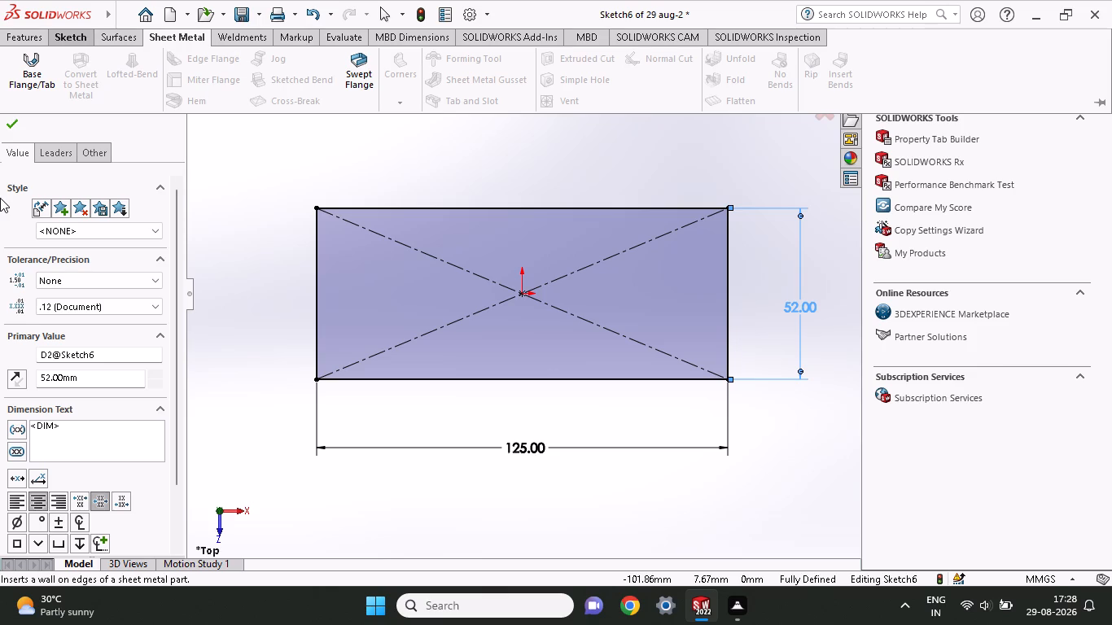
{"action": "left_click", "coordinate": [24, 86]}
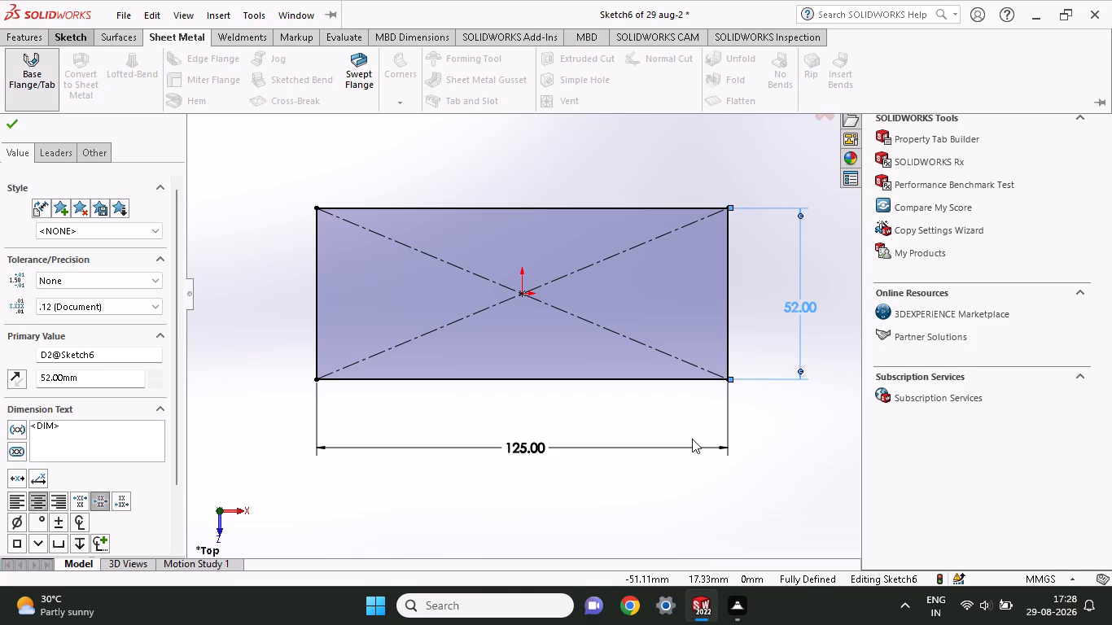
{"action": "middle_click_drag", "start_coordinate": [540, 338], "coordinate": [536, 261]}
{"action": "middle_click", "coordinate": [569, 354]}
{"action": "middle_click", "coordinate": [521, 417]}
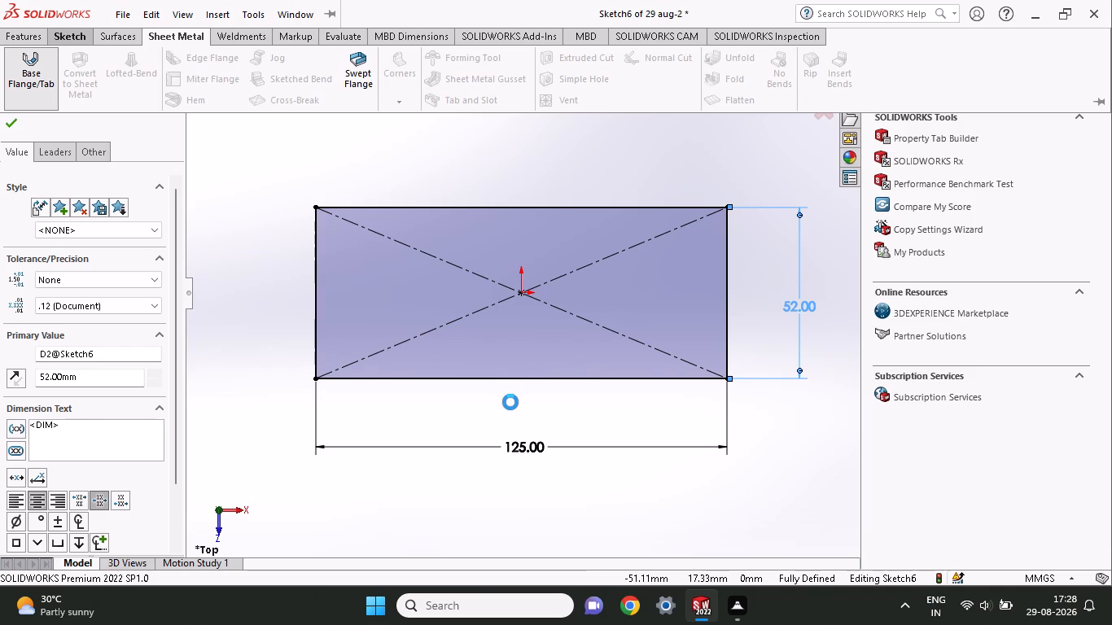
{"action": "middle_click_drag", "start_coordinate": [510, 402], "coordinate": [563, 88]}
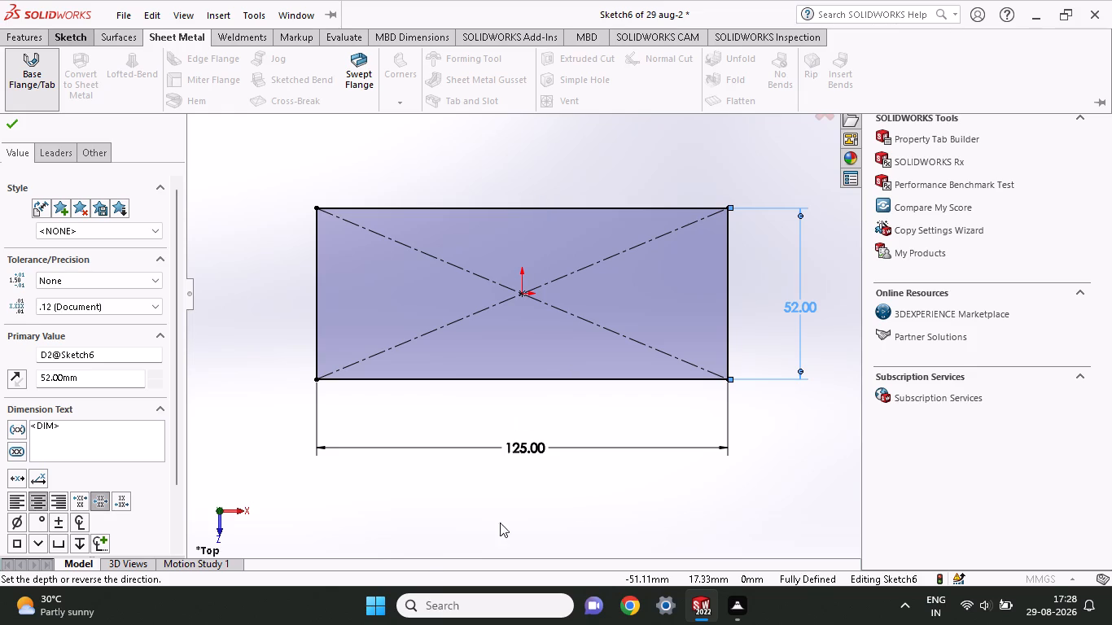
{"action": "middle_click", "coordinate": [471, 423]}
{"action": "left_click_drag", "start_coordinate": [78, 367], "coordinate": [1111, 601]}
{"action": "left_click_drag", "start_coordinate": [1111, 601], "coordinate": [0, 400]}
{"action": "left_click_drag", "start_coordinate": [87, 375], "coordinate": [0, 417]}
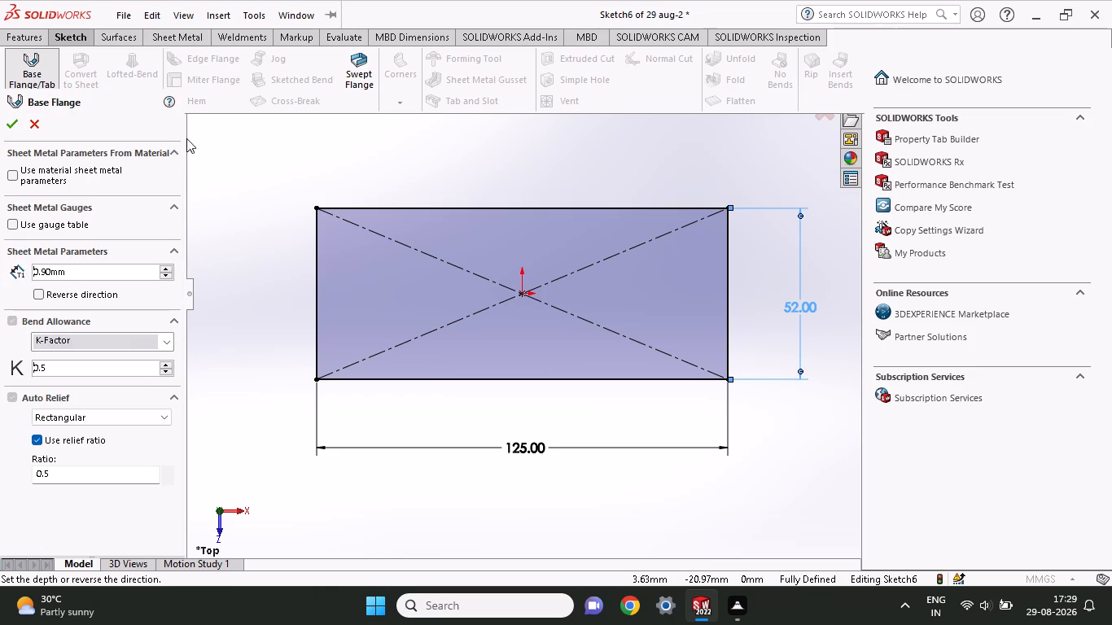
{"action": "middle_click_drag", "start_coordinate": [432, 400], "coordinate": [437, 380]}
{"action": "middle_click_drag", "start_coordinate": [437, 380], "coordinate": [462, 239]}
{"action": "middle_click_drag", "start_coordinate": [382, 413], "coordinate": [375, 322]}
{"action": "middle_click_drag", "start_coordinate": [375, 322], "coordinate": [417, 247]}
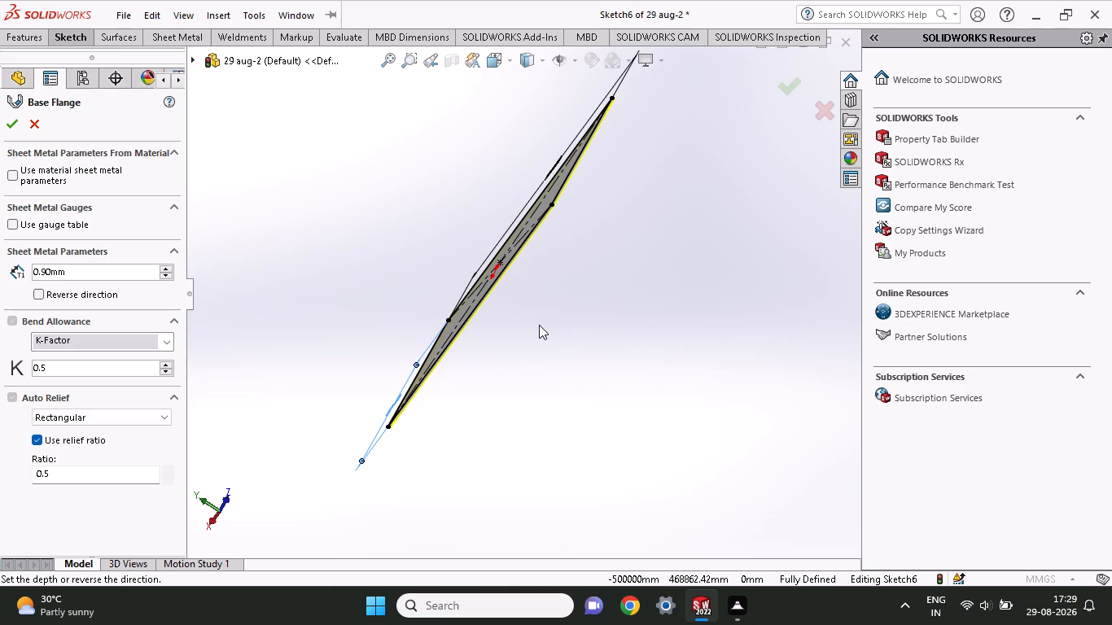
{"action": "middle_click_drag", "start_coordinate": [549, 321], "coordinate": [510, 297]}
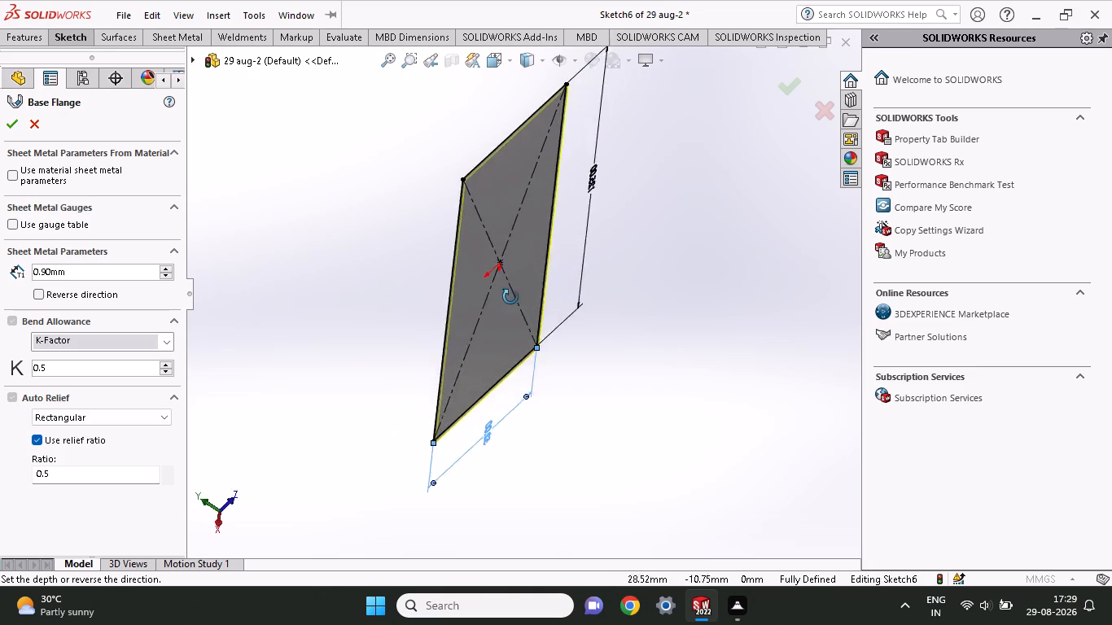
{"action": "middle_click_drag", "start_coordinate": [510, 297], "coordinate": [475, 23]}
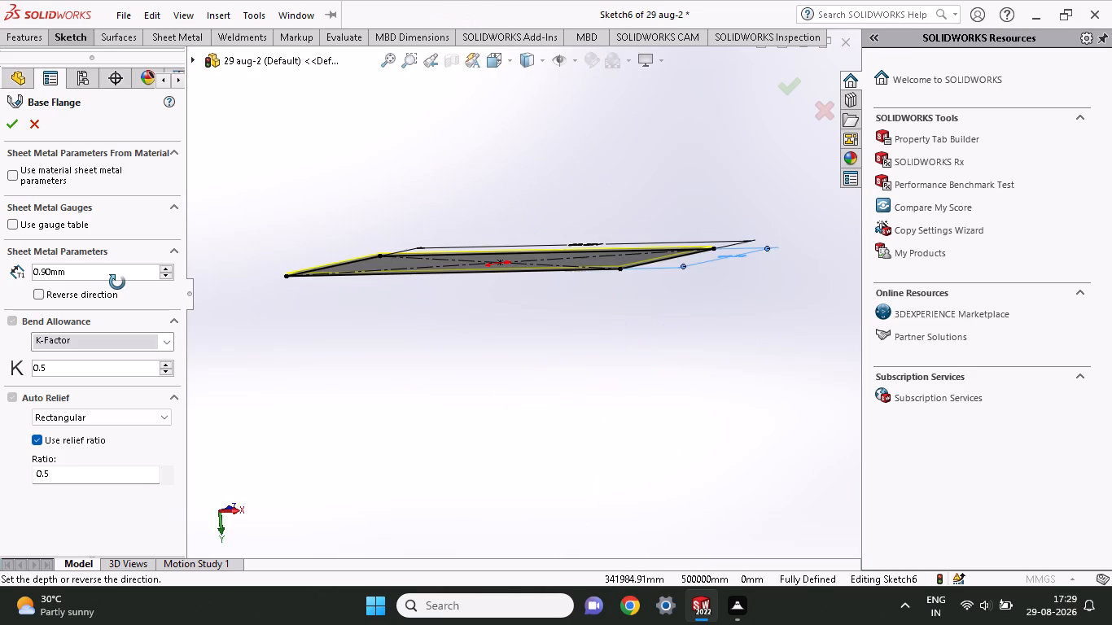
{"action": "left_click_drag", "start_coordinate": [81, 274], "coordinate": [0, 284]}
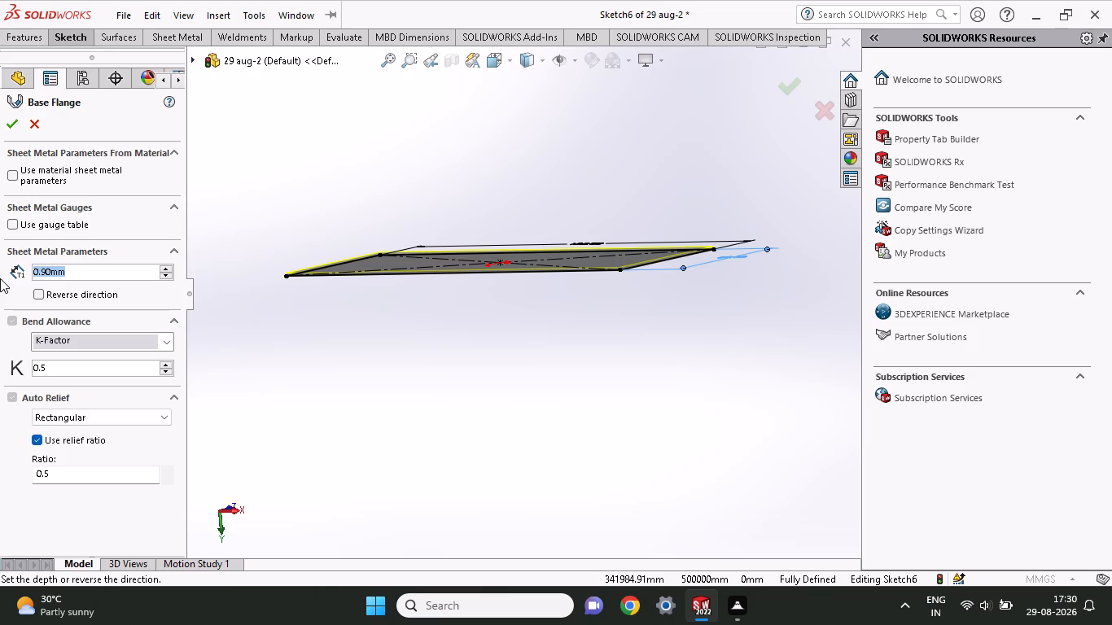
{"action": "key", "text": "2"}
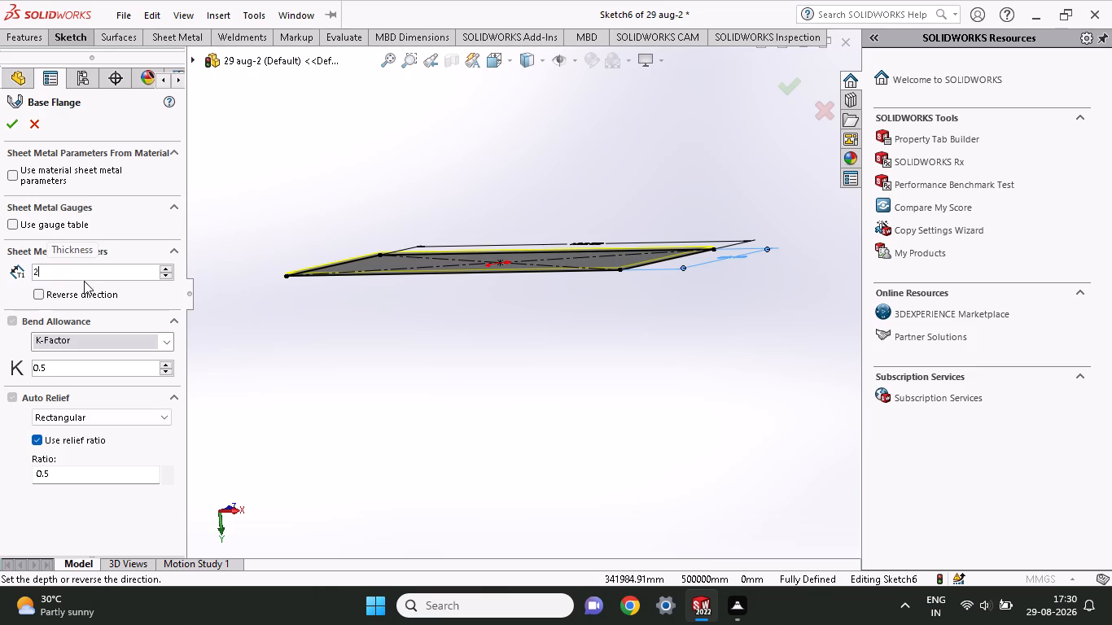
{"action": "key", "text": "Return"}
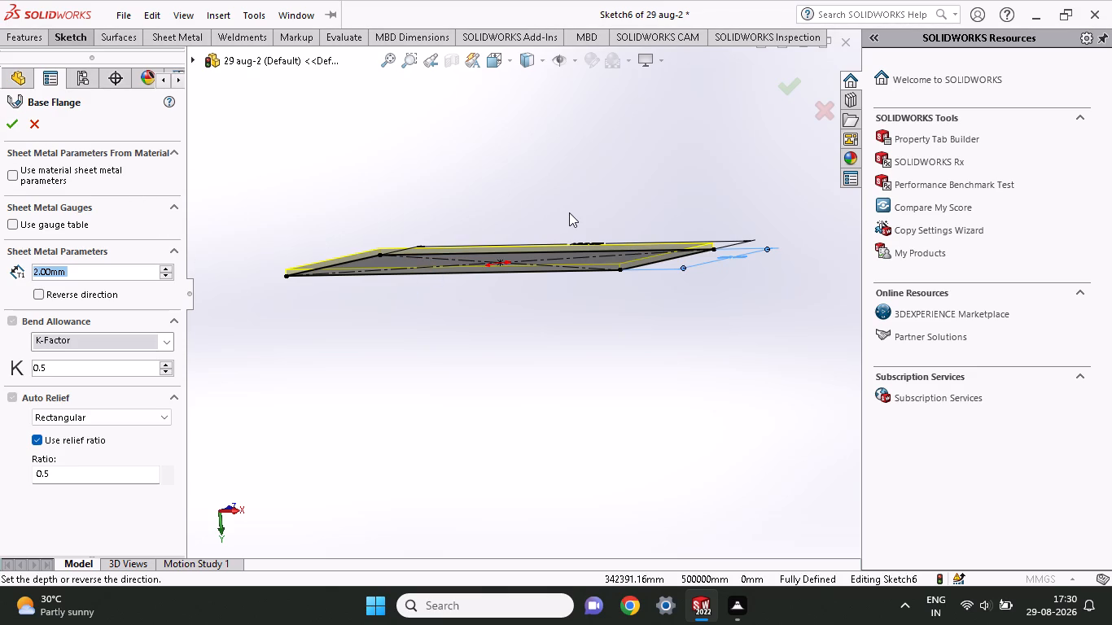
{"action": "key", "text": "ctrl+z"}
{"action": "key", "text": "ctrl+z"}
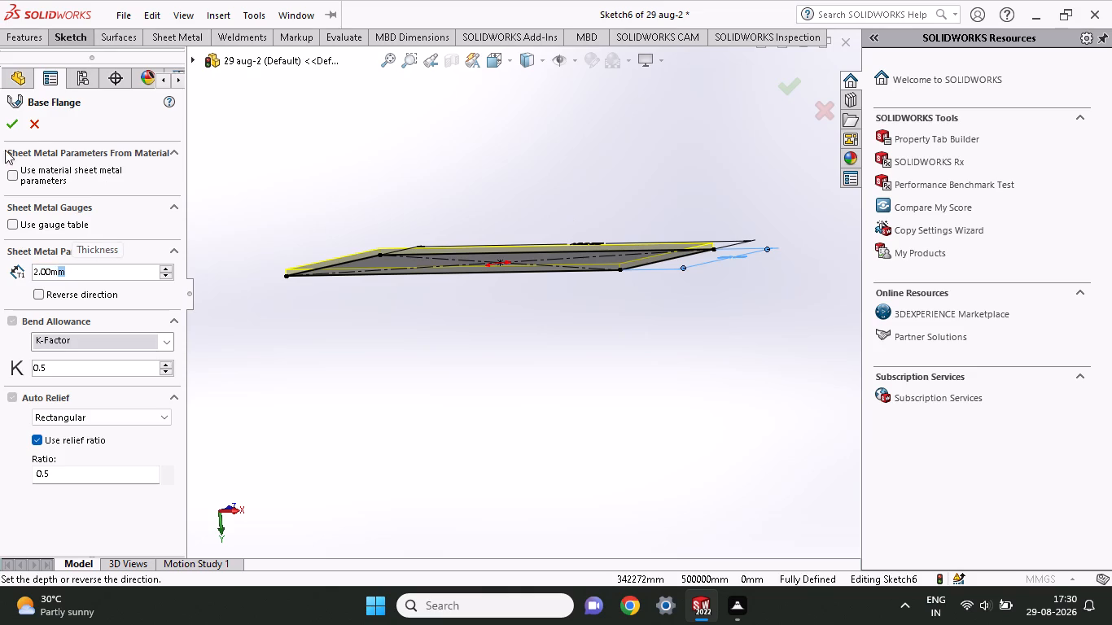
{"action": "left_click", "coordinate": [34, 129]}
Sketch three circles inside the rectangle: radius about 4.8 mm near the left end, 4.2 mm below the origin, 6.6 mm near the right end.
{"action": "middle_click_drag", "start_coordinate": [532, 209], "coordinate": [538, 237]}
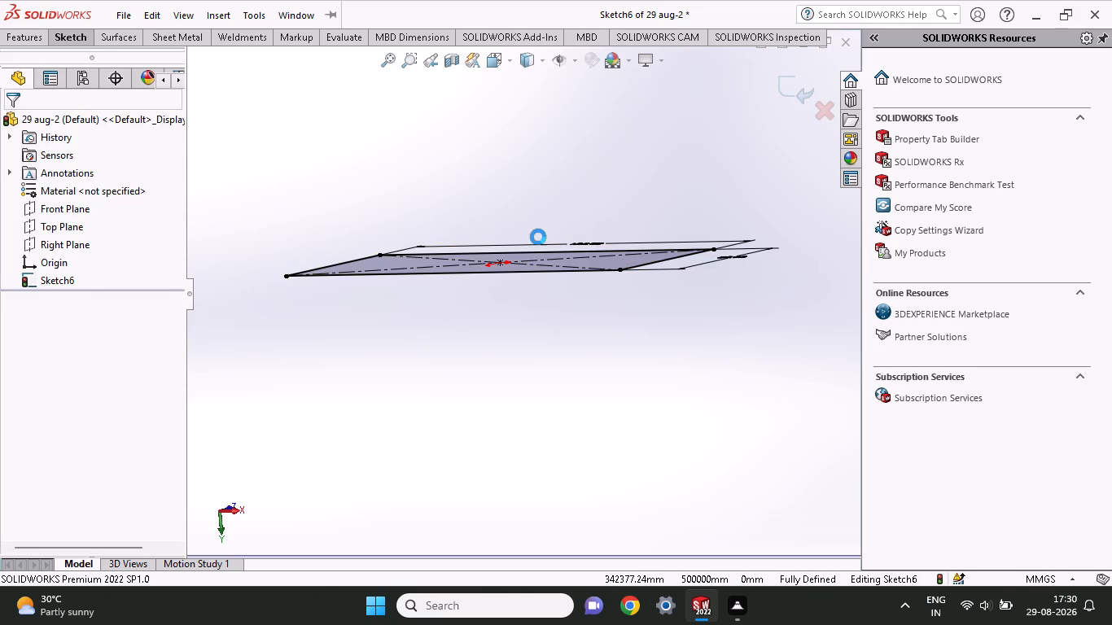
{"action": "middle_click_drag", "start_coordinate": [538, 237], "coordinate": [541, 251]}
{"action": "middle_click_drag", "start_coordinate": [541, 251], "coordinate": [563, 339]}
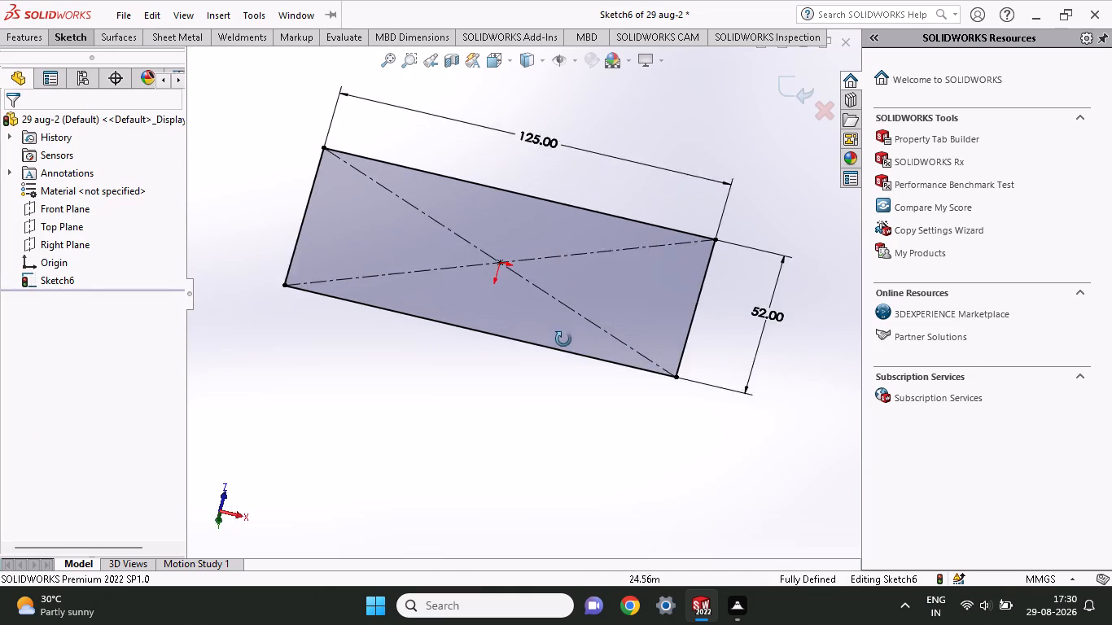
{"action": "middle_click_drag", "start_coordinate": [563, 339], "coordinate": [577, 383]}
{"action": "left_click", "coordinate": [63, 224]}
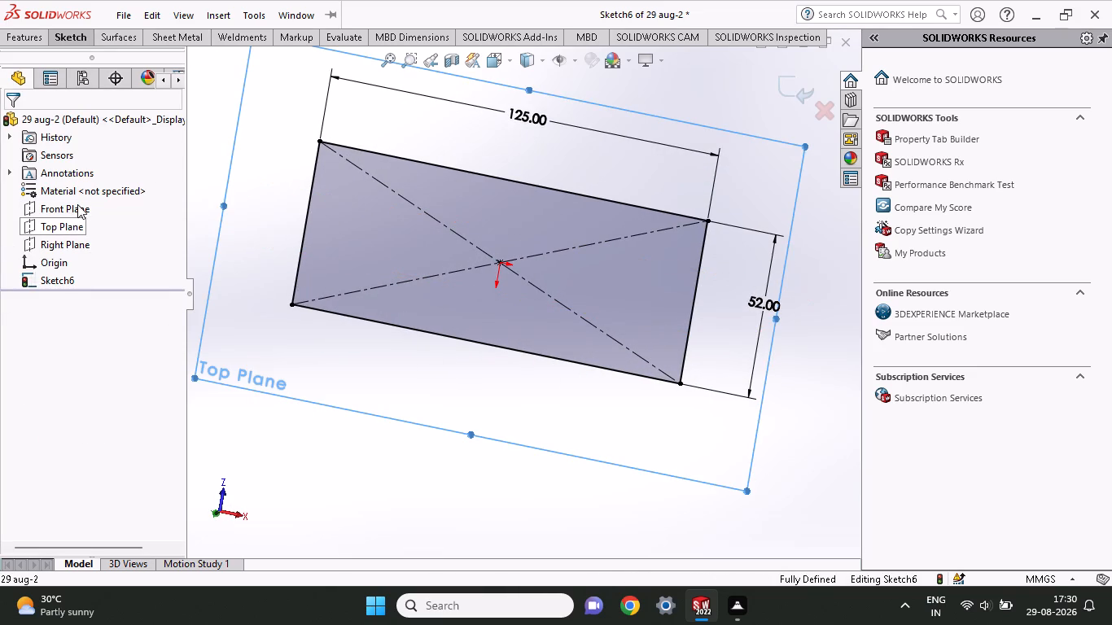
{"action": "left_click", "coordinate": [77, 199]}
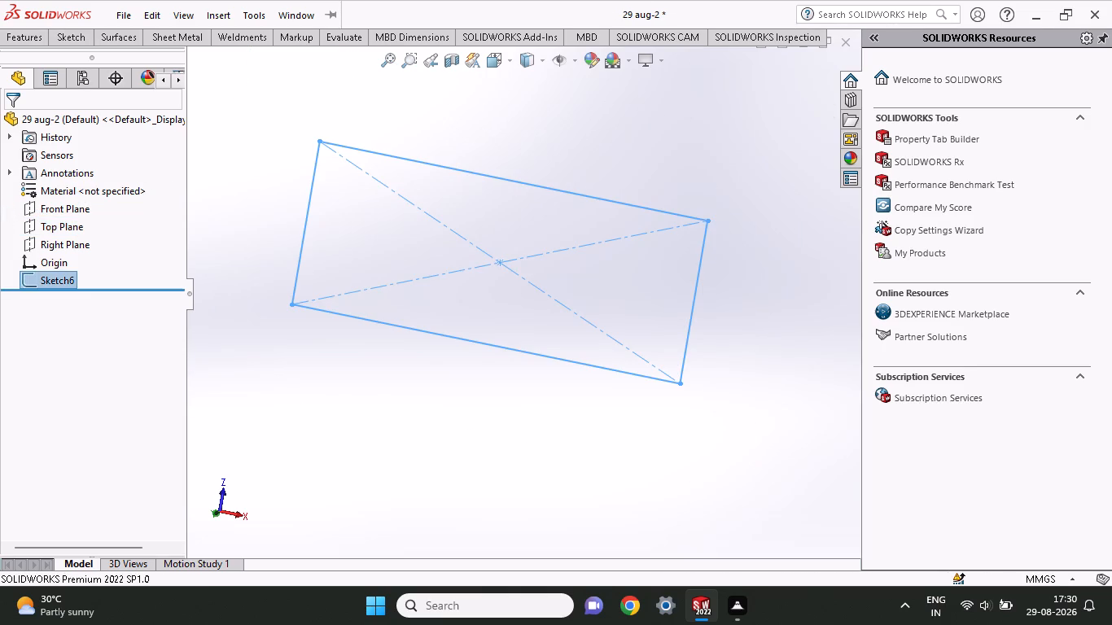
{"action": "left_click", "coordinate": [77, 43]}
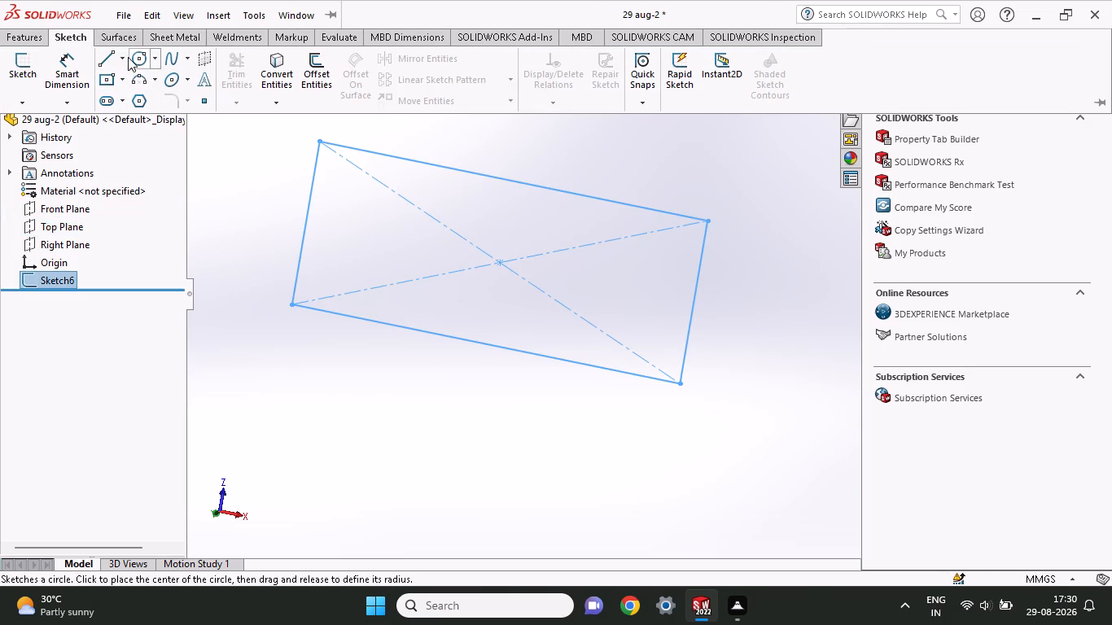
{"action": "left_click", "coordinate": [136, 58]}
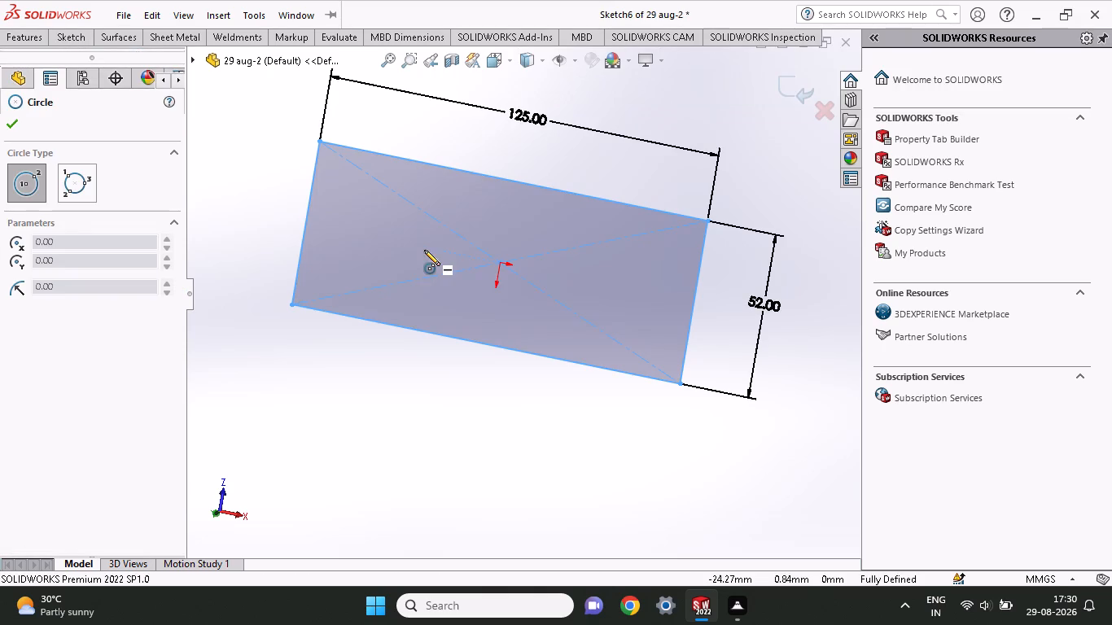
{"action": "left_click", "coordinate": [360, 244]}
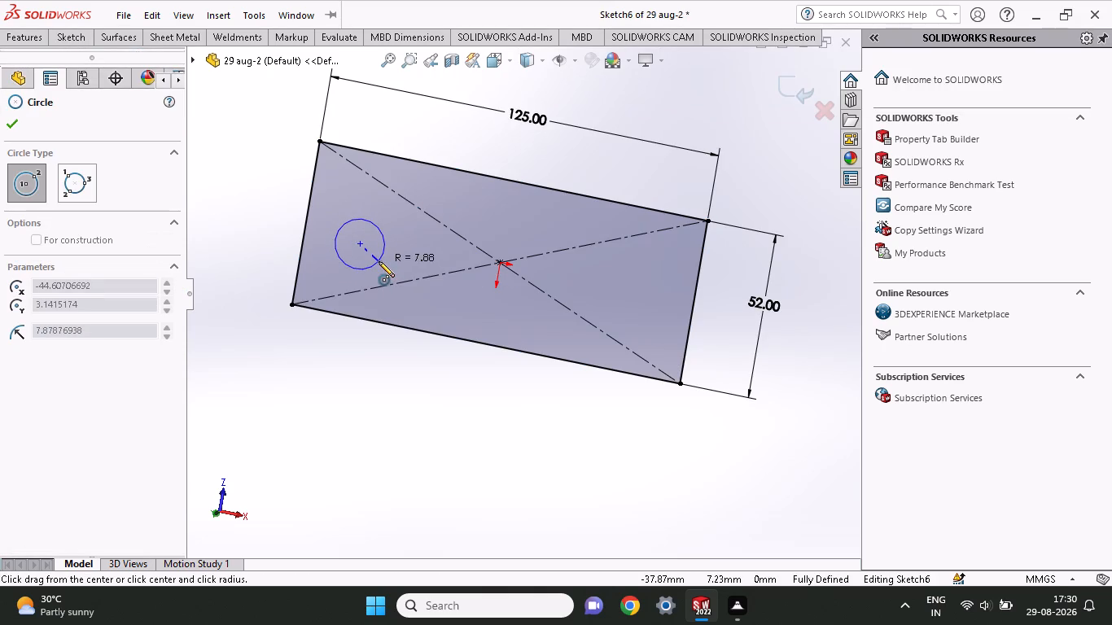
{"action": "left_click", "coordinate": [371, 255]}
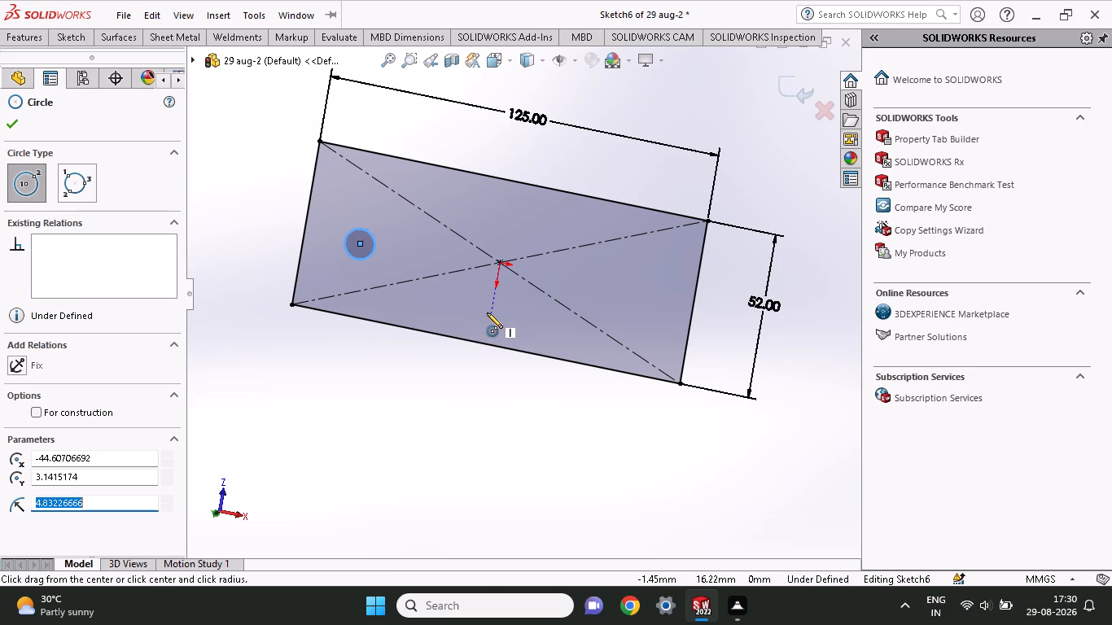
{"action": "left_click", "coordinate": [490, 308]}
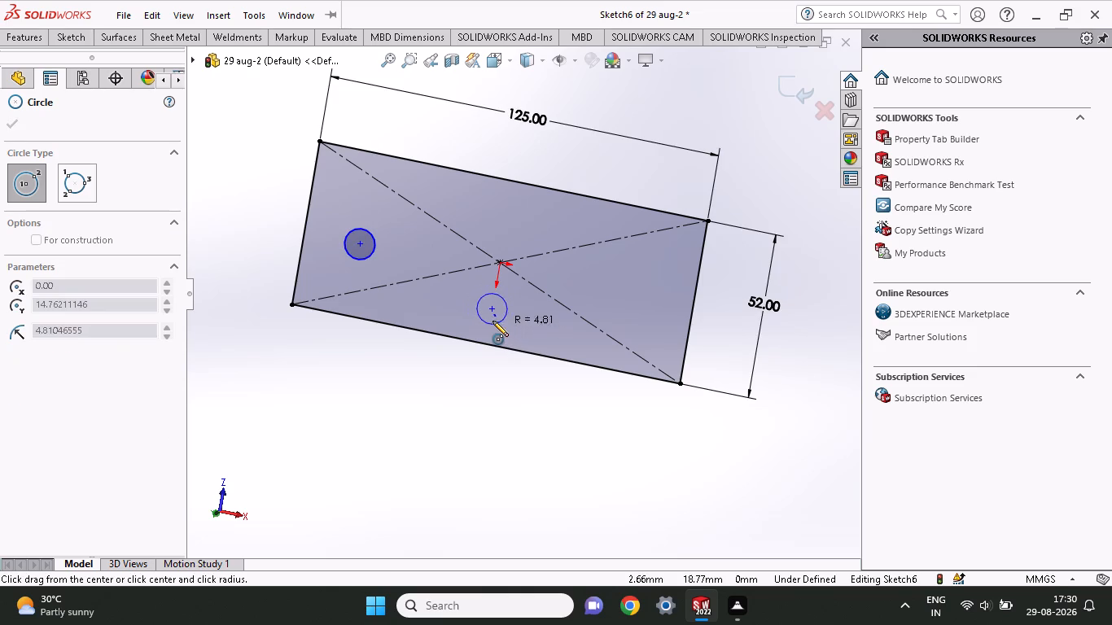
{"action": "left_click", "coordinate": [499, 321]}
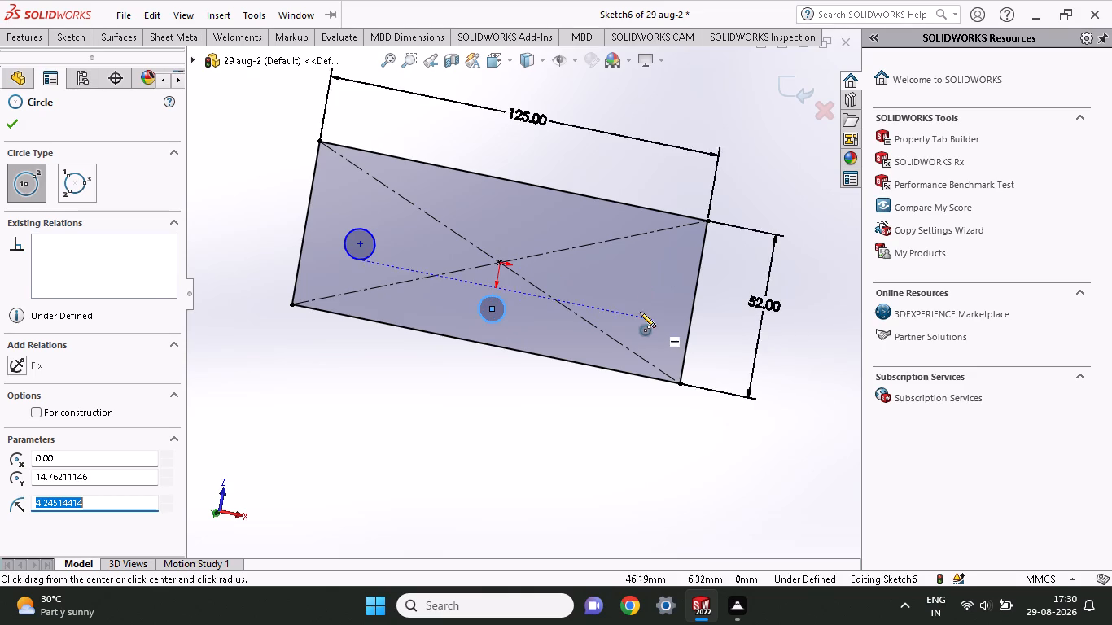
{"action": "left_click", "coordinate": [622, 295]}
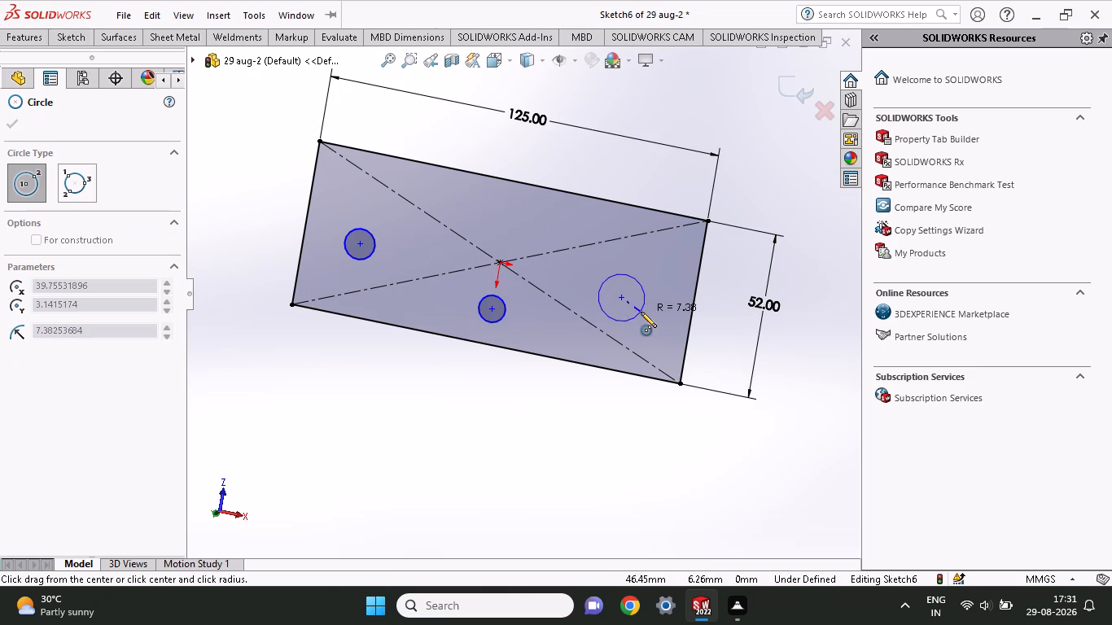
{"action": "left_click", "coordinate": [637, 312]}
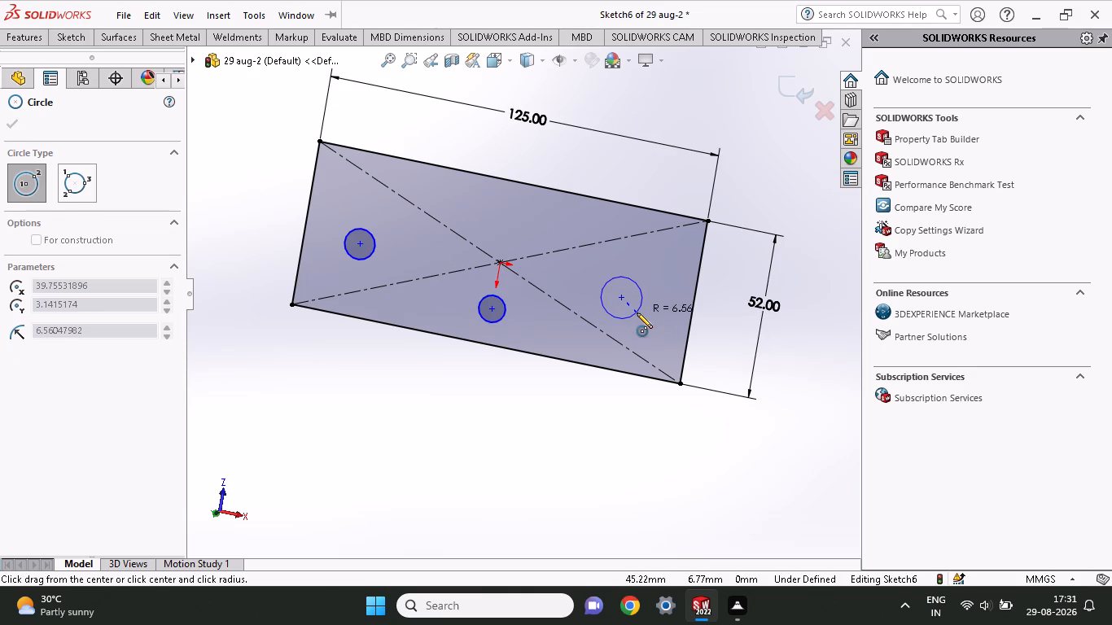
Dimension the circle near the rectangle's left end to a 10 mm diameter.
{"action": "left_click", "coordinate": [70, 38]}
{"action": "left_click", "coordinate": [84, 83]}
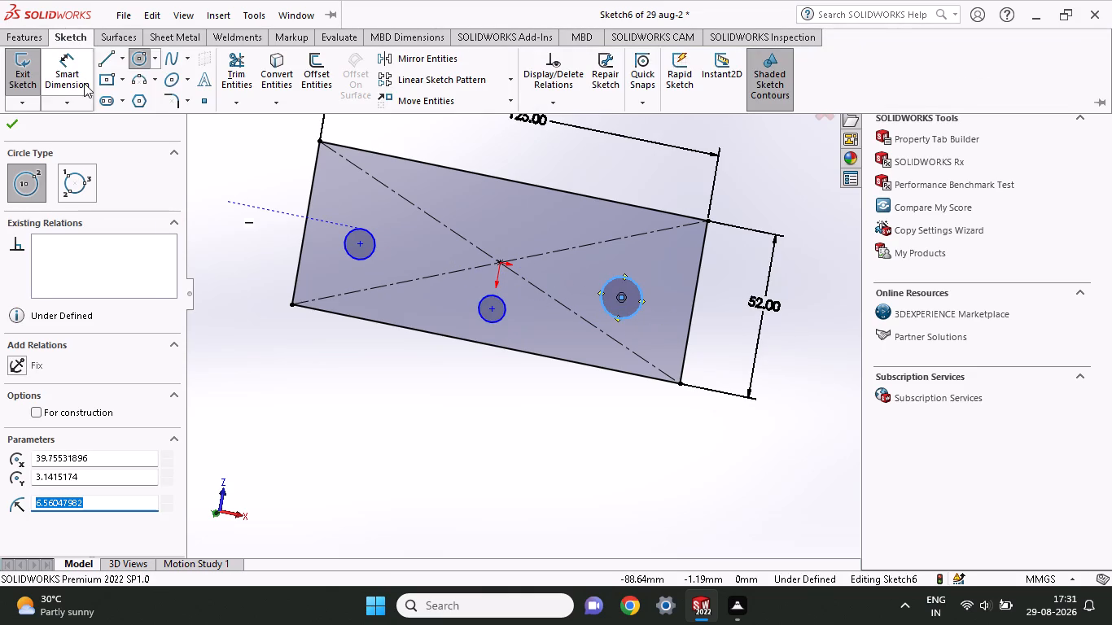
{"action": "left_click", "coordinate": [347, 248]}
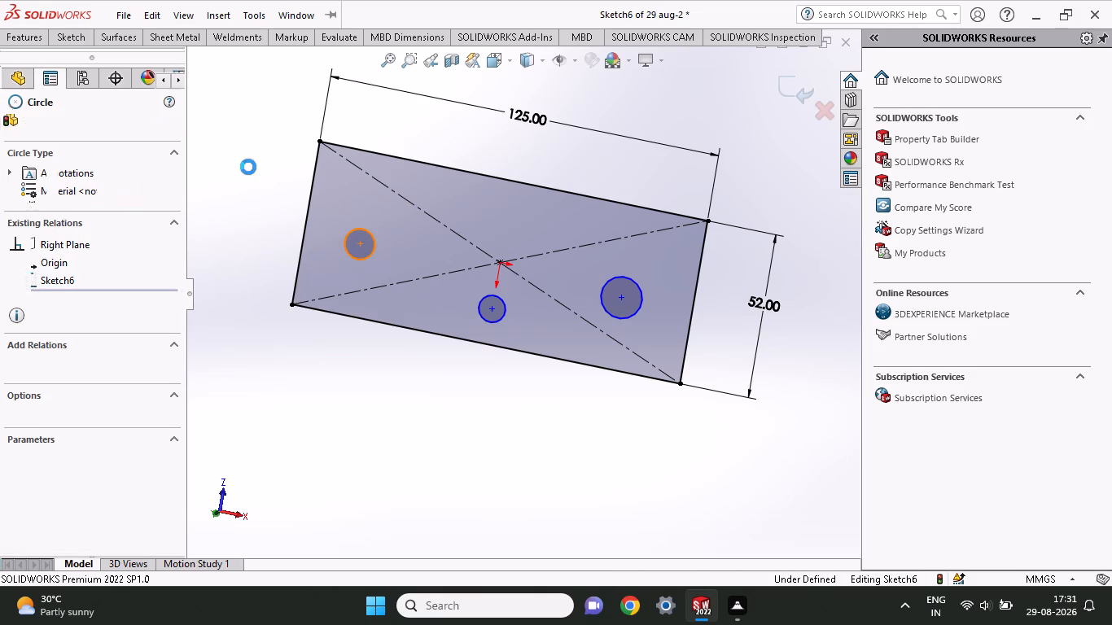
{"action": "left_click", "coordinate": [278, 215]}
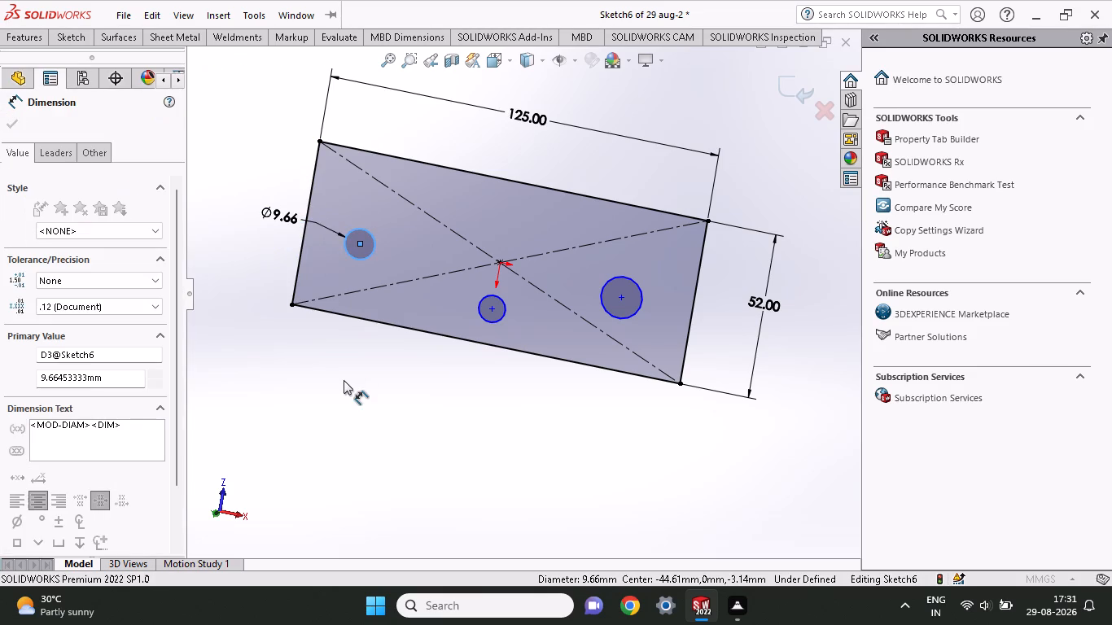
{"action": "type", "text": "10"}
{"action": "key", "text": "Return"}
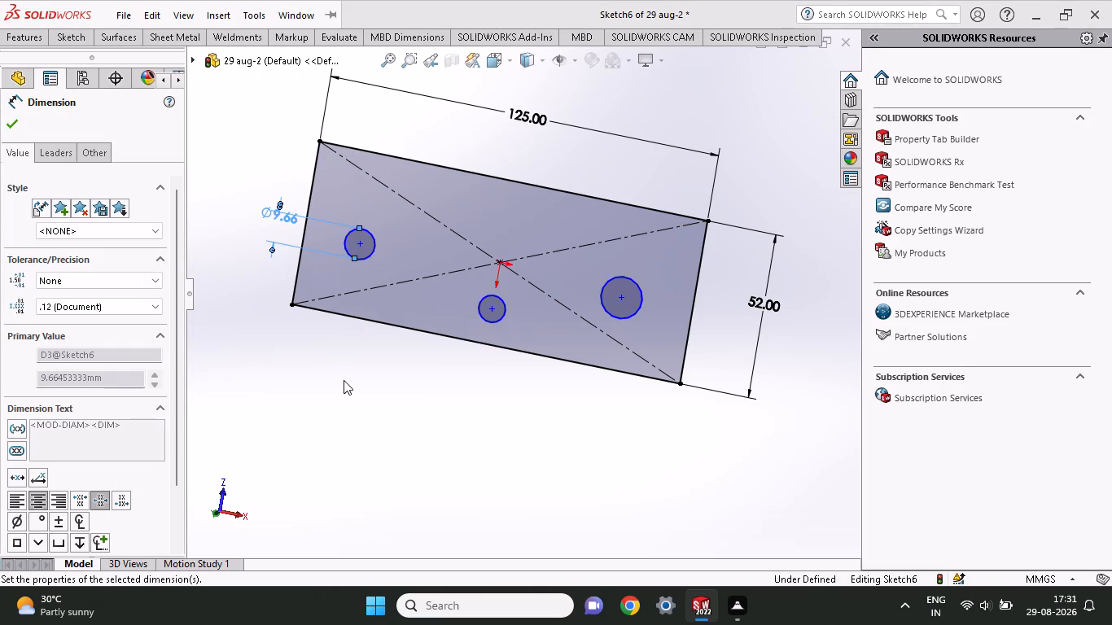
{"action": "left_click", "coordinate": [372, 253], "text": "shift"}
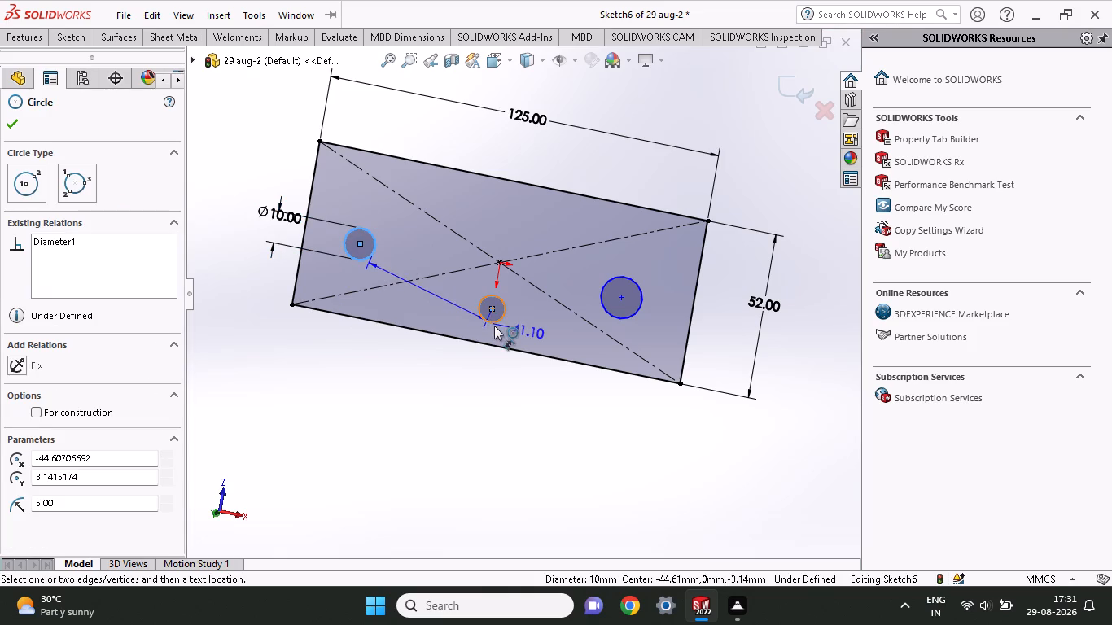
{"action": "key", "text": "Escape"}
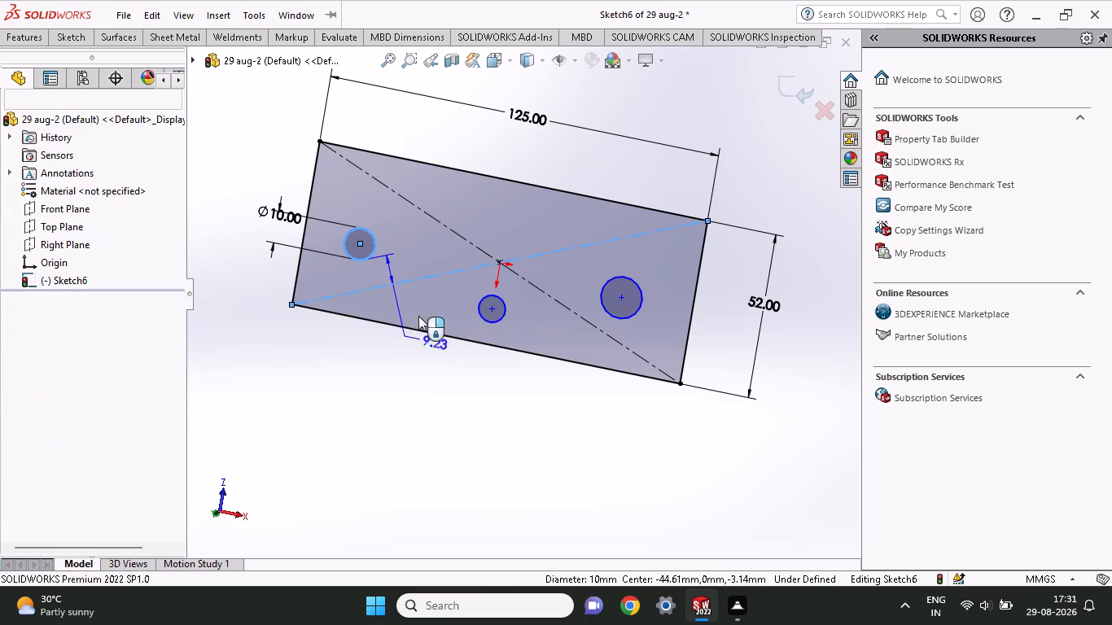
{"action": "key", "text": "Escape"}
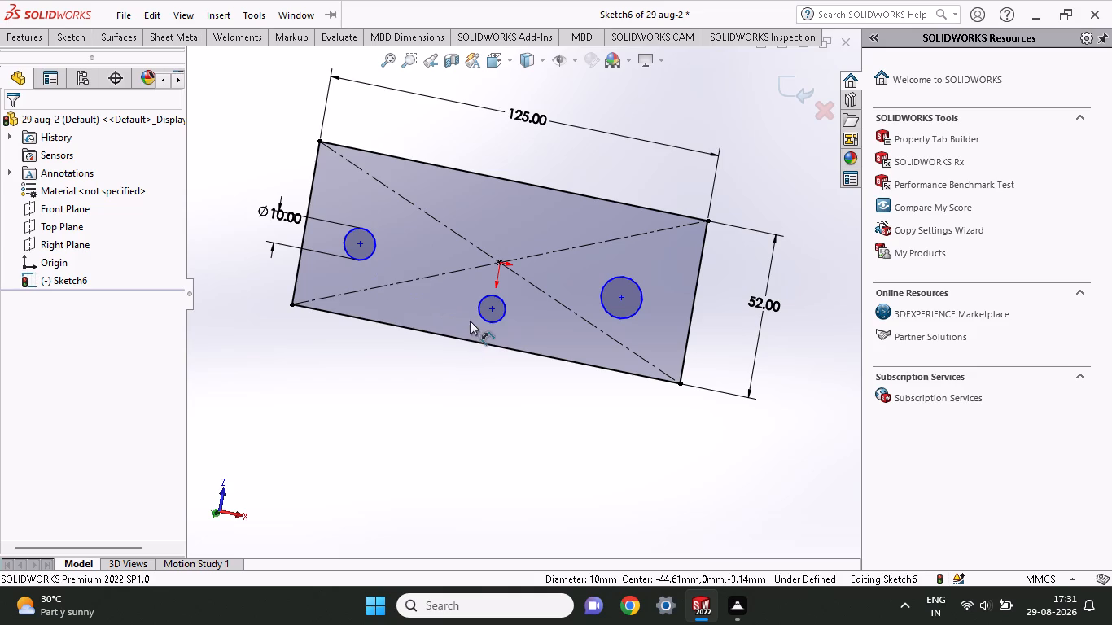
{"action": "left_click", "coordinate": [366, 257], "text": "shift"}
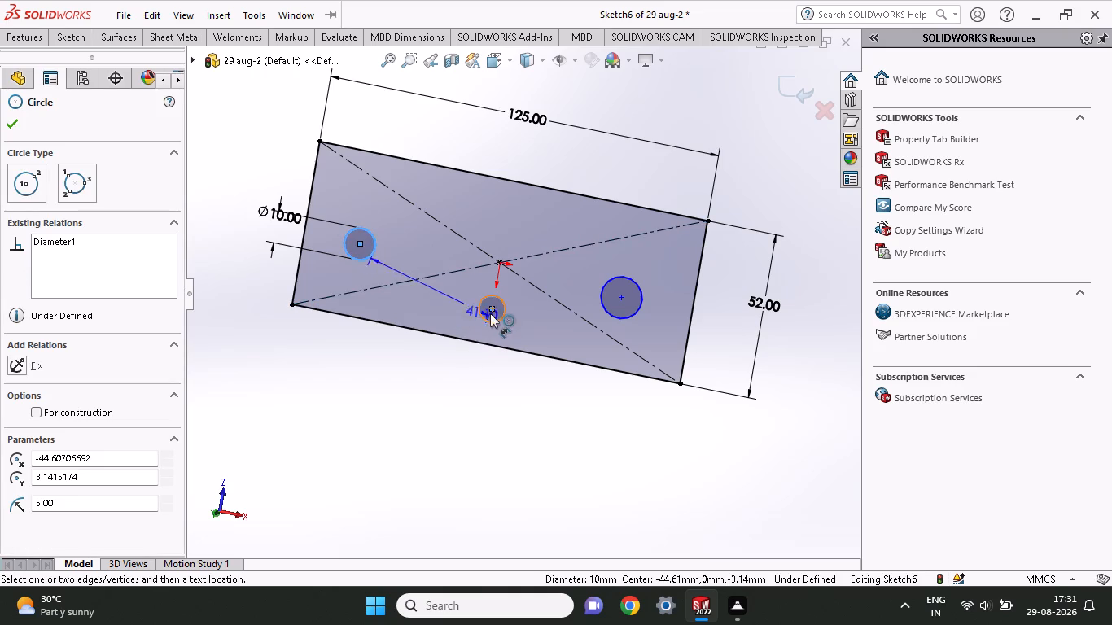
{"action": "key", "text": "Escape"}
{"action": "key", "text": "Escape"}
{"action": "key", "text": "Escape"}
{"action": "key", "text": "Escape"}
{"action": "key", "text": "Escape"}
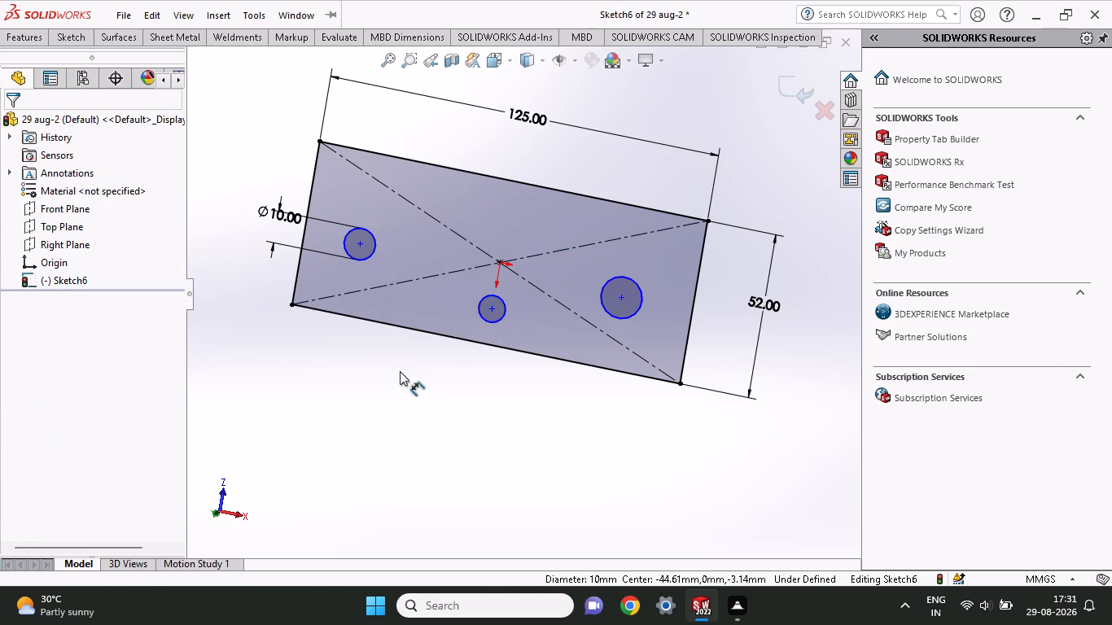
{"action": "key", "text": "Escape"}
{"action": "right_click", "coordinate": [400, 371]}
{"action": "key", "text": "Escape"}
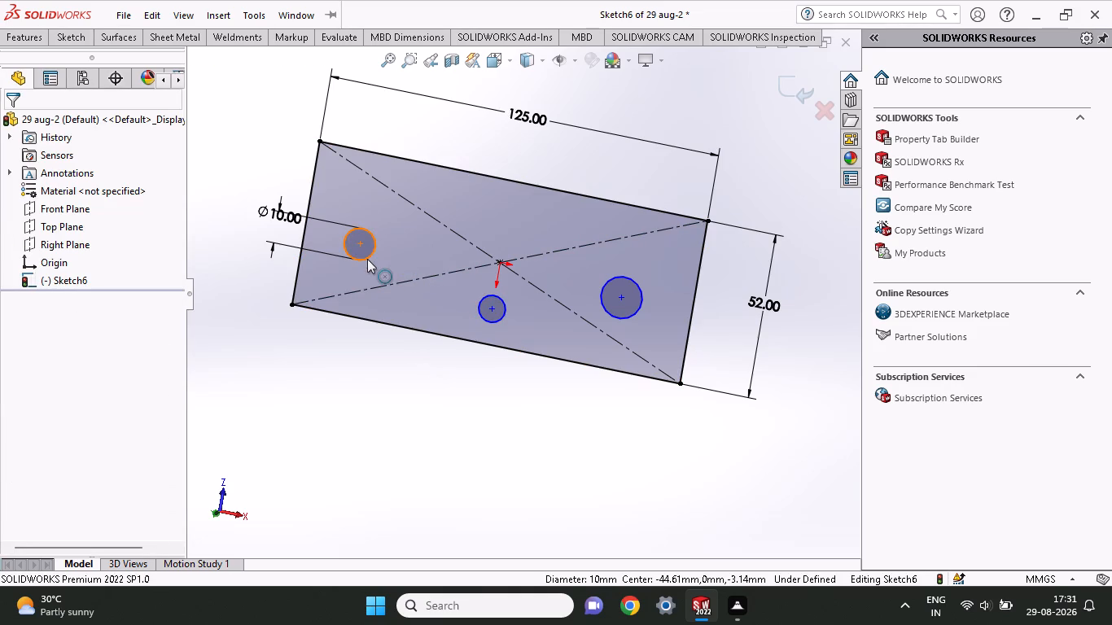
Apply an Equal relation to all three circles inside the rectangle.
{"action": "left_click", "coordinate": [367, 259], "text": "shift"}
{"action": "left_click", "coordinate": [491, 320], "text": "shift"}
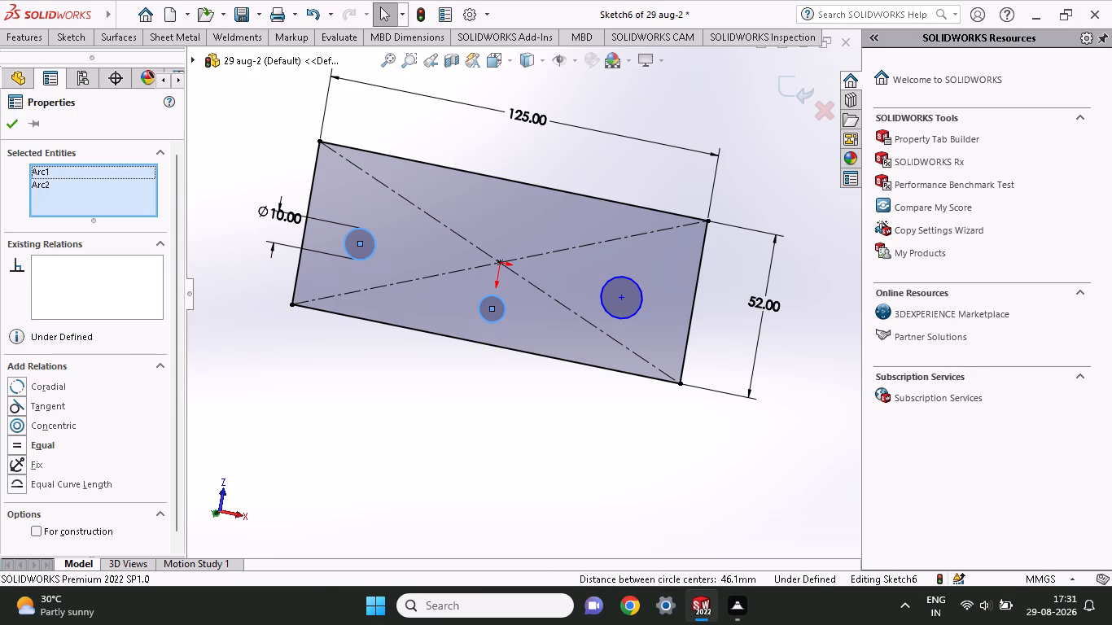
{"action": "left_click", "coordinate": [628, 314], "text": "shift"}
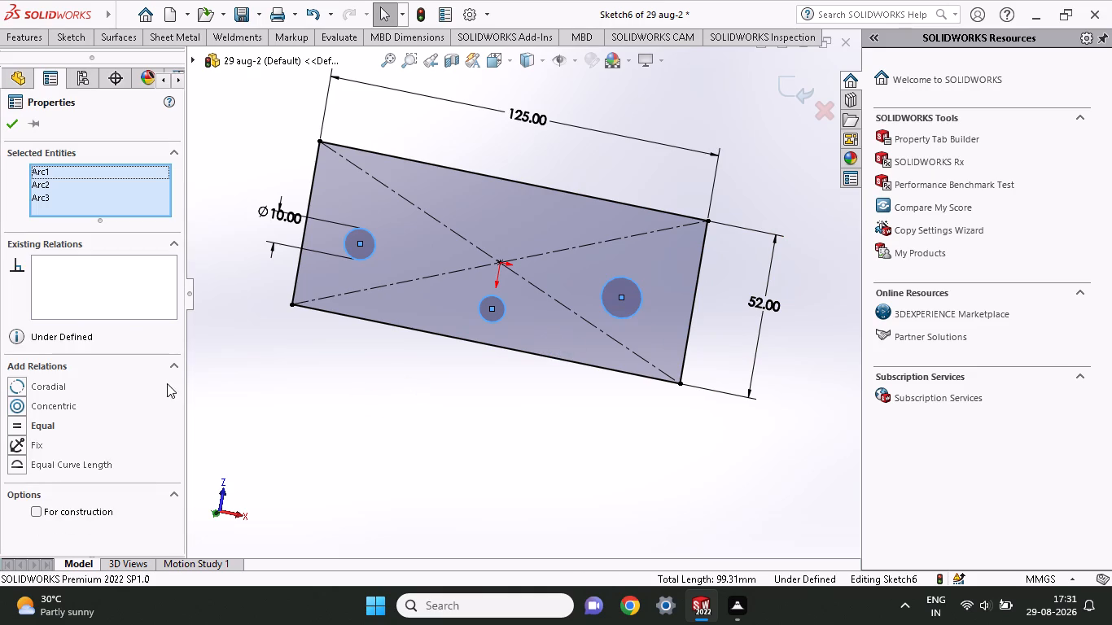
{"action": "left_click", "coordinate": [46, 424]}
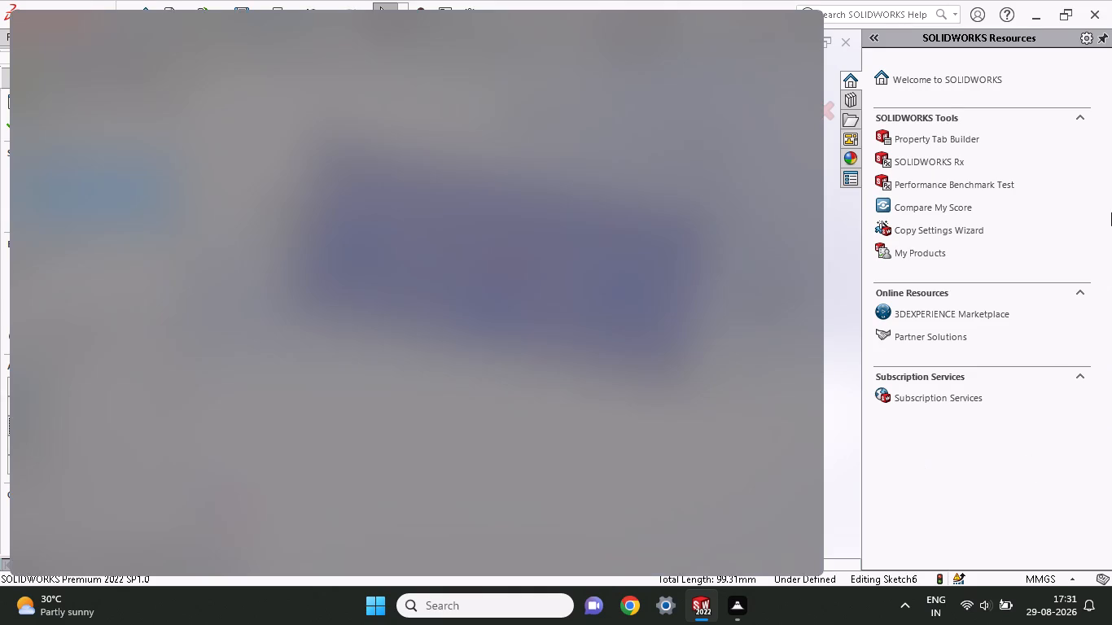
{"action": "left_click", "coordinate": [984, 477]}
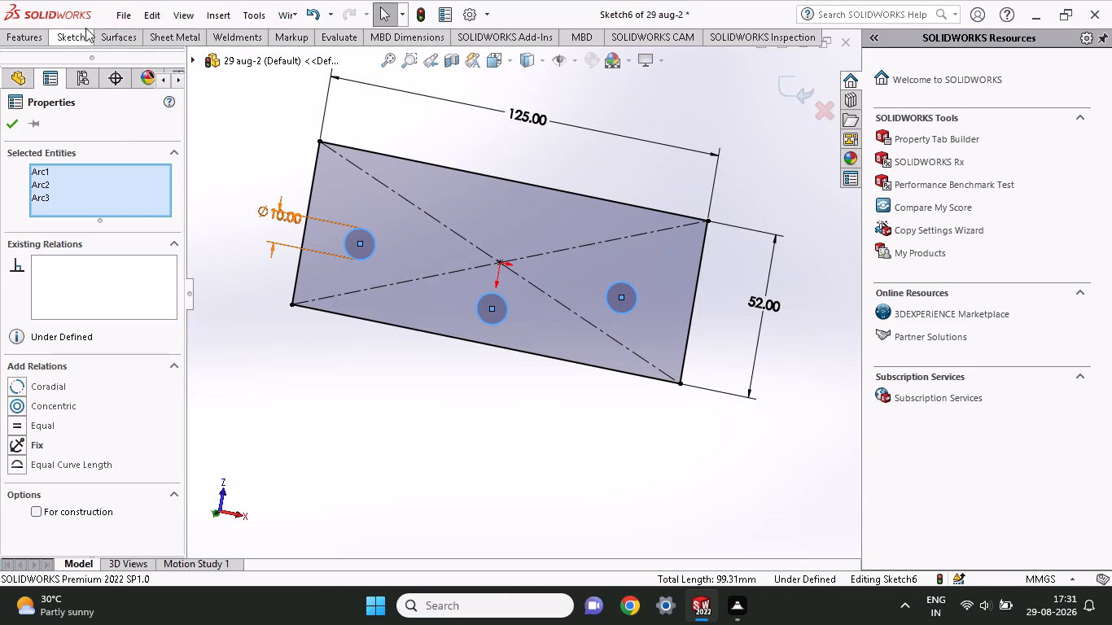
Dimension the vertical distance from the rectangle's lower-left corner to the left circle's centre as 20 mm.
{"action": "left_click", "coordinate": [63, 33]}
{"action": "left_click", "coordinate": [64, 72]}
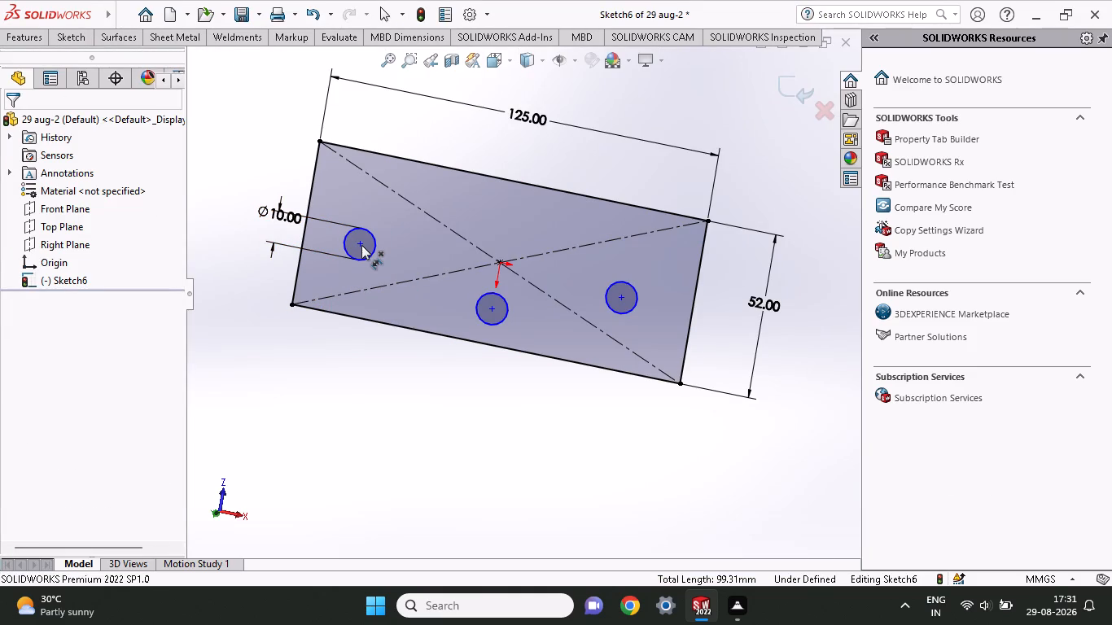
{"action": "left_click", "coordinate": [361, 245]}
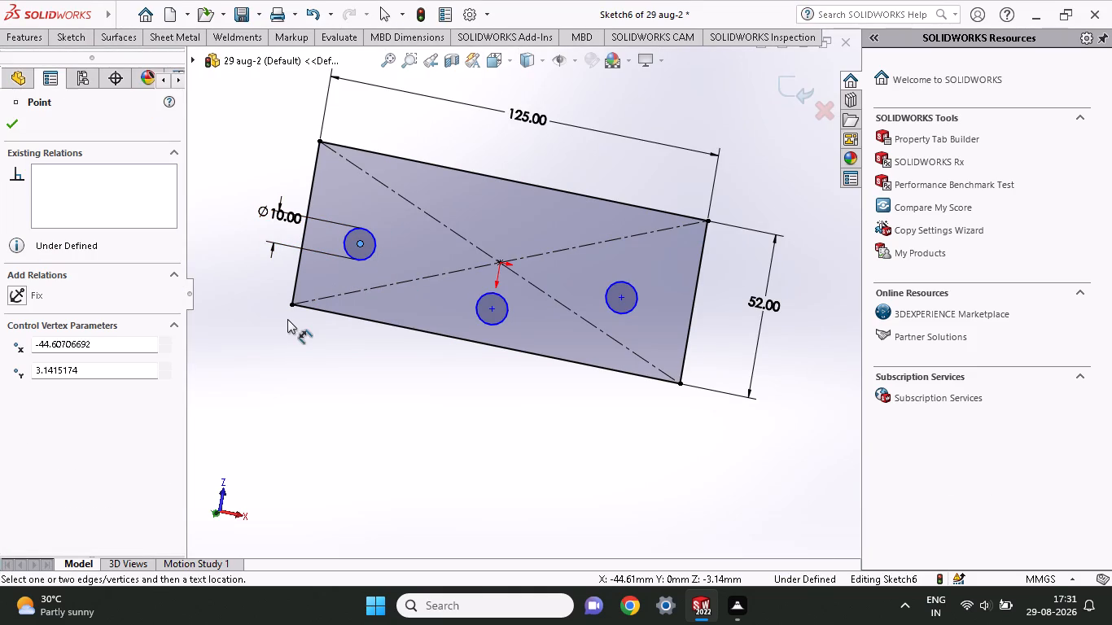
{"action": "left_click", "coordinate": [288, 308]}
{"action": "left_click", "coordinate": [221, 272]}
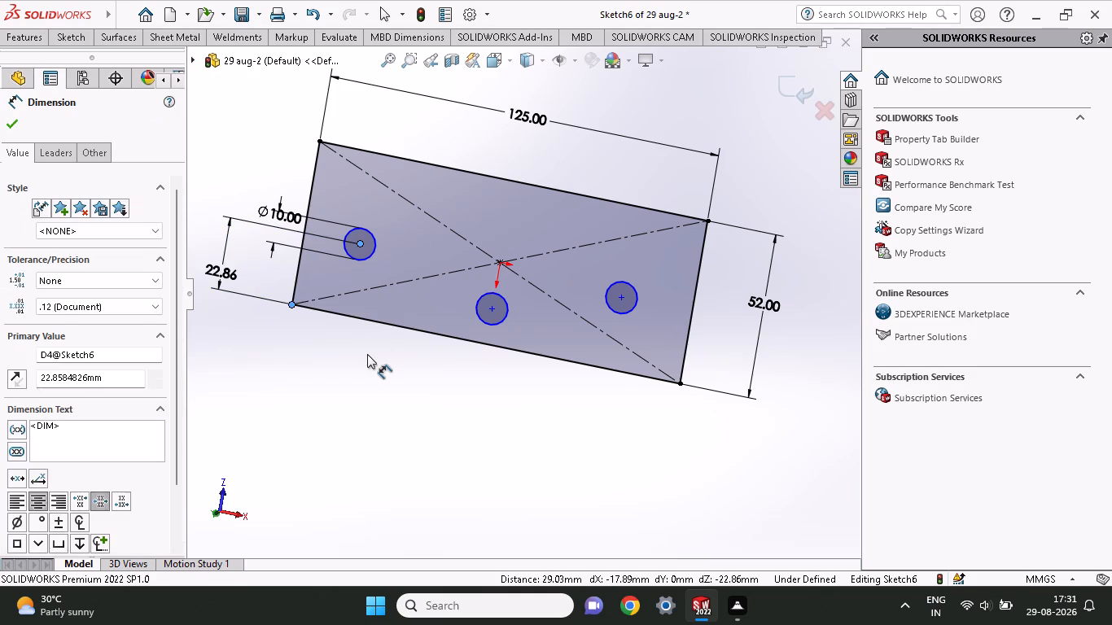
{"action": "key", "text": "2"}
{"action": "key", "text": "0"}
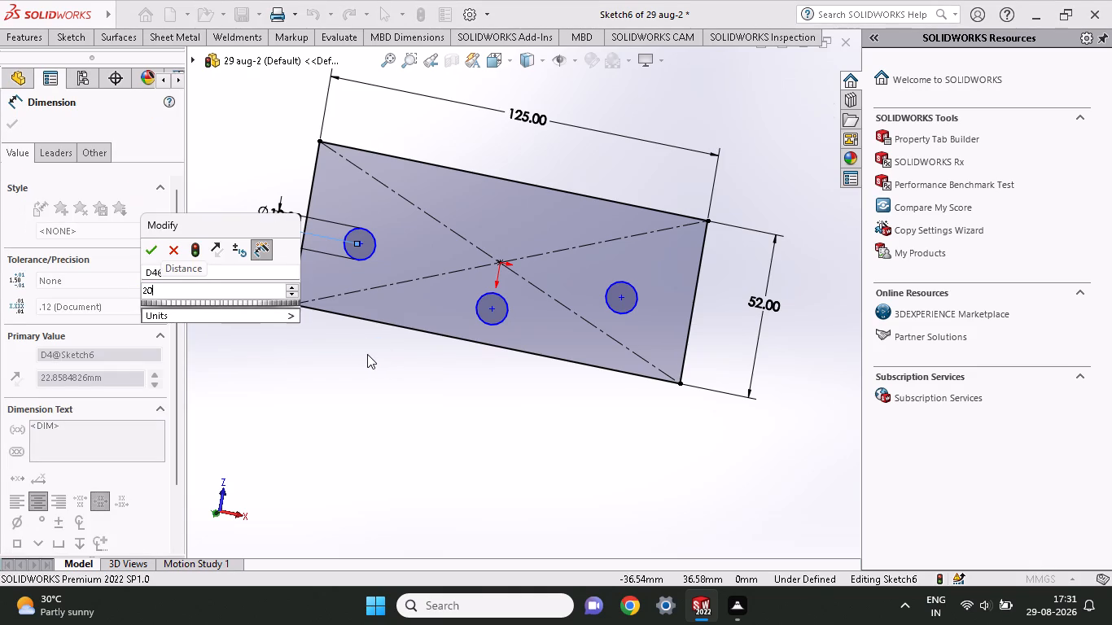
{"action": "key", "text": "Return"}
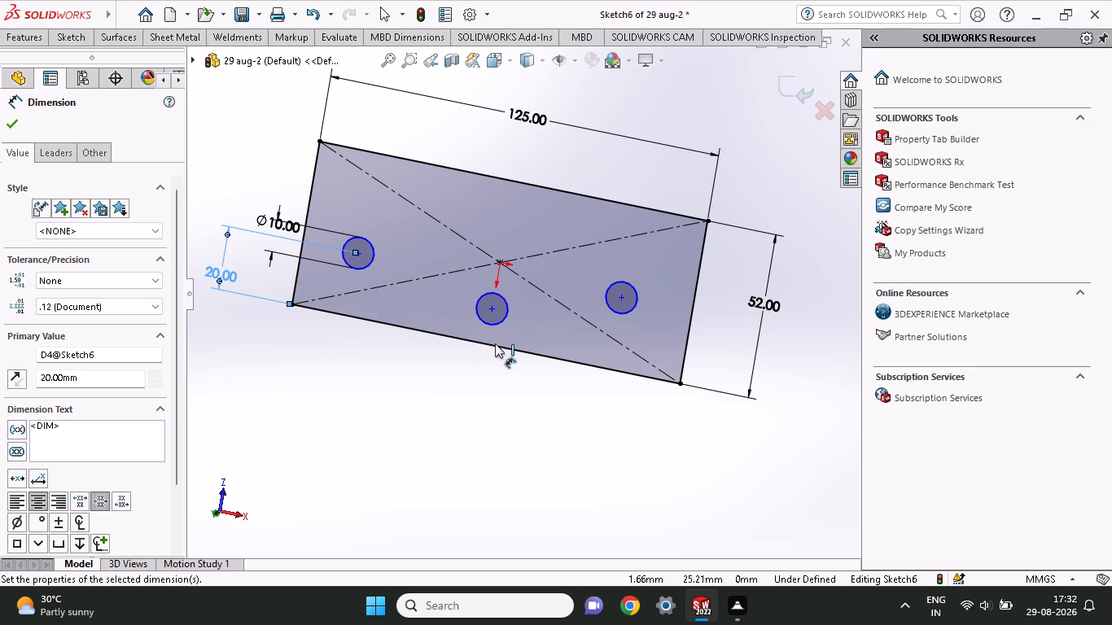
Dimension the vertical distance from the rectangle's lower-left corner to the middle circle's centre as 10 mm.
{"action": "left_click", "coordinate": [493, 308]}
{"action": "left_click", "coordinate": [291, 305]}
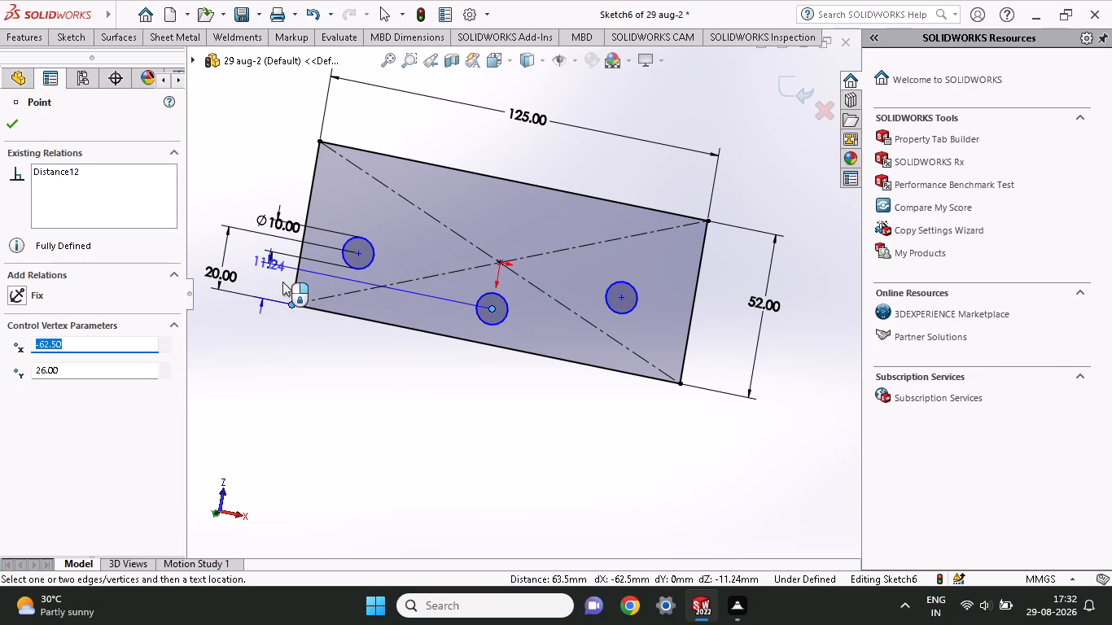
{"action": "left_click", "coordinate": [282, 282]}
{"action": "key", "text": "1"}
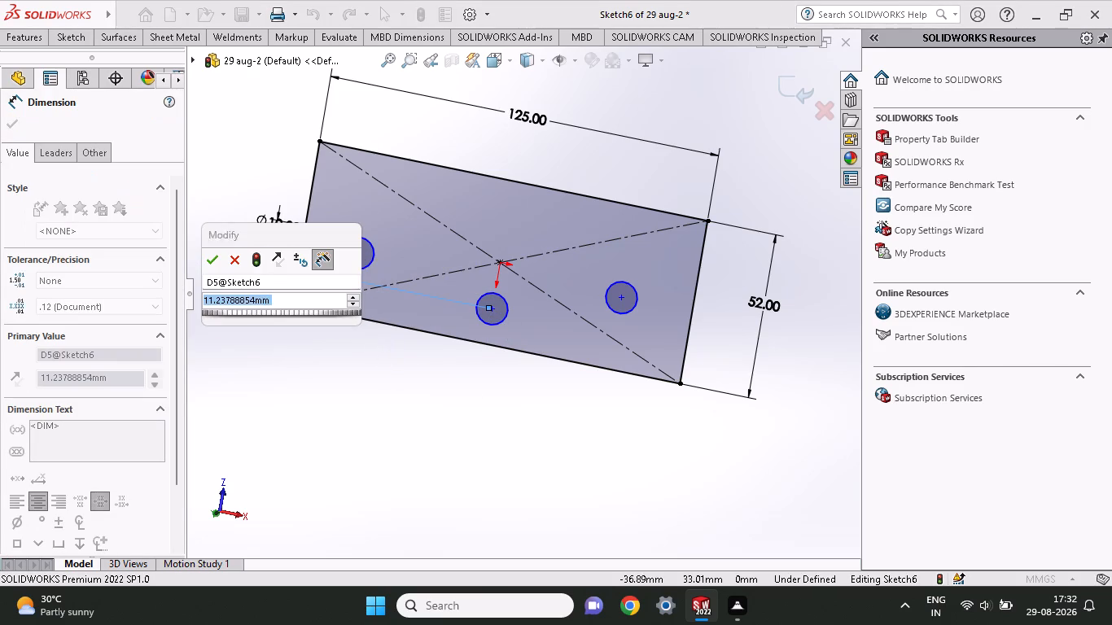
{"action": "key", "text": "0"}
{"action": "key", "text": "Return"}
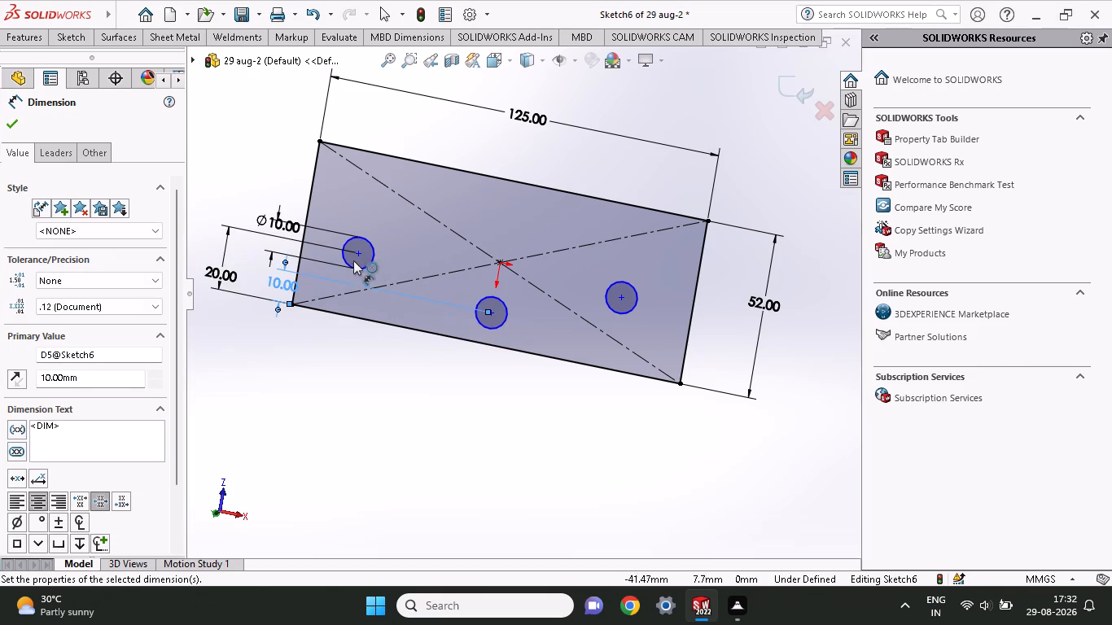
Dimension the horizontal distance between the left and middle circle centres as 95/2 mm.
{"action": "left_click", "coordinate": [488, 316]}
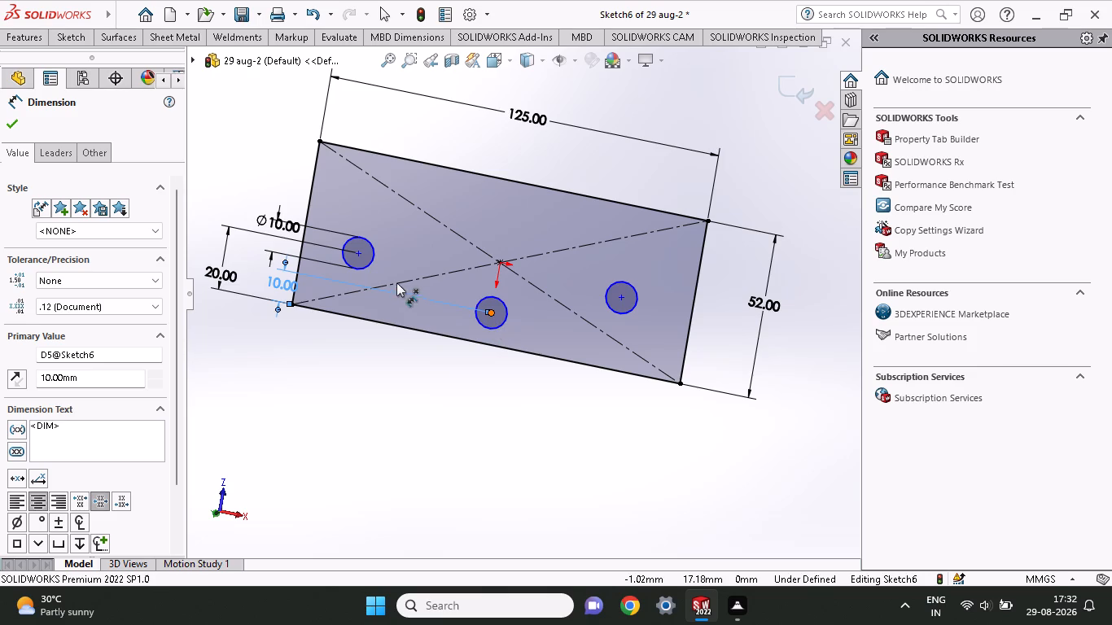
{"action": "left_click", "coordinate": [359, 251]}
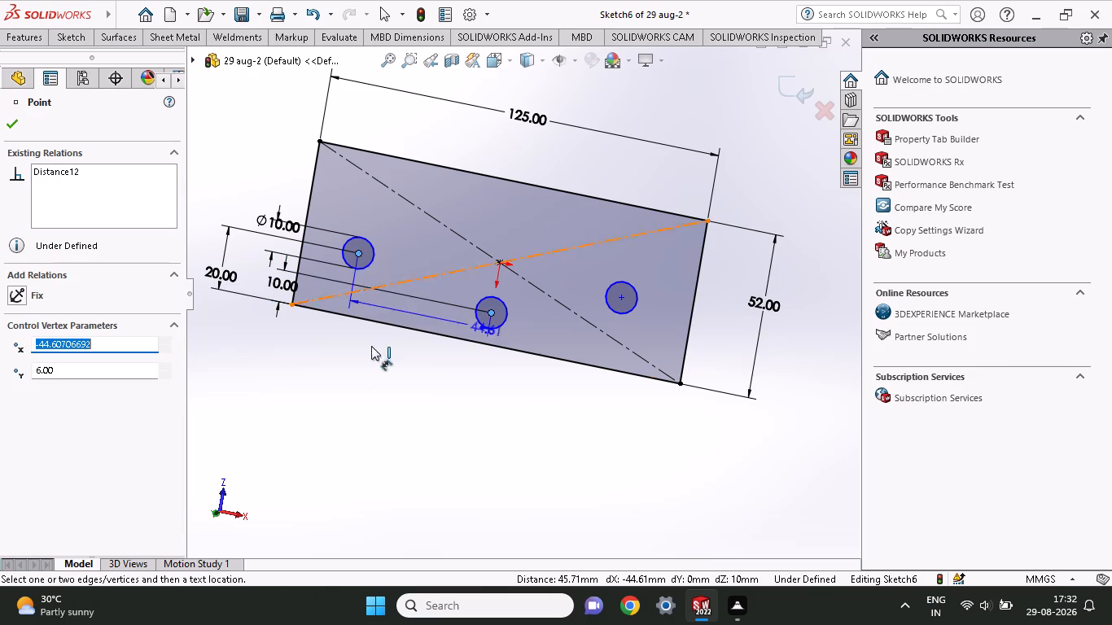
{"action": "left_click", "coordinate": [359, 382]}
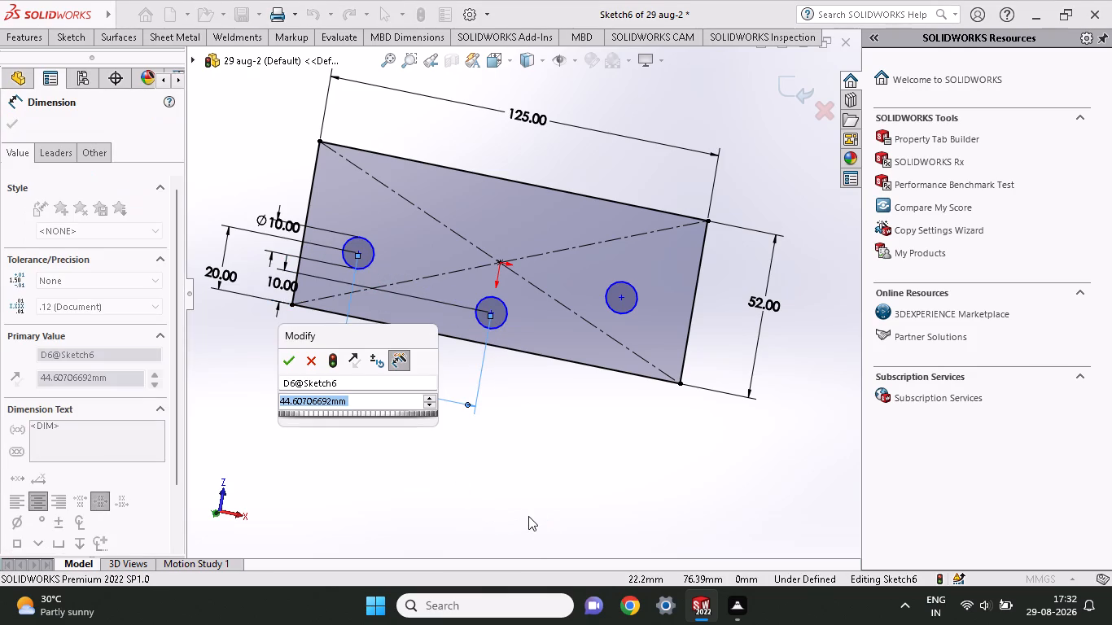
{"action": "type", "text": "95"}
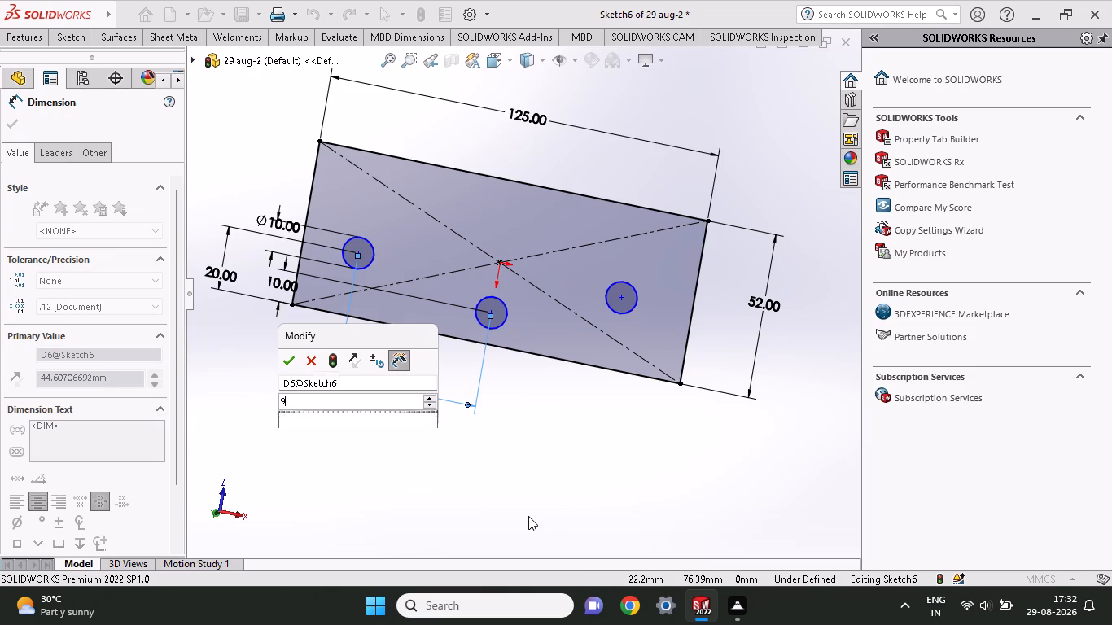
{"action": "key", "text": "slash"}
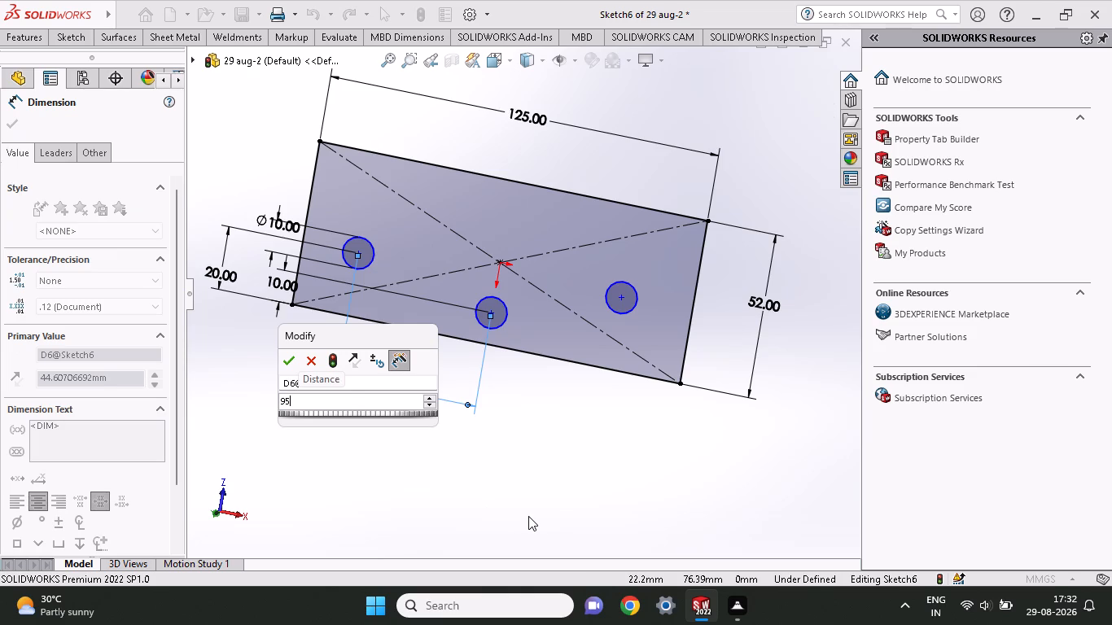
{"action": "key", "text": "w"}
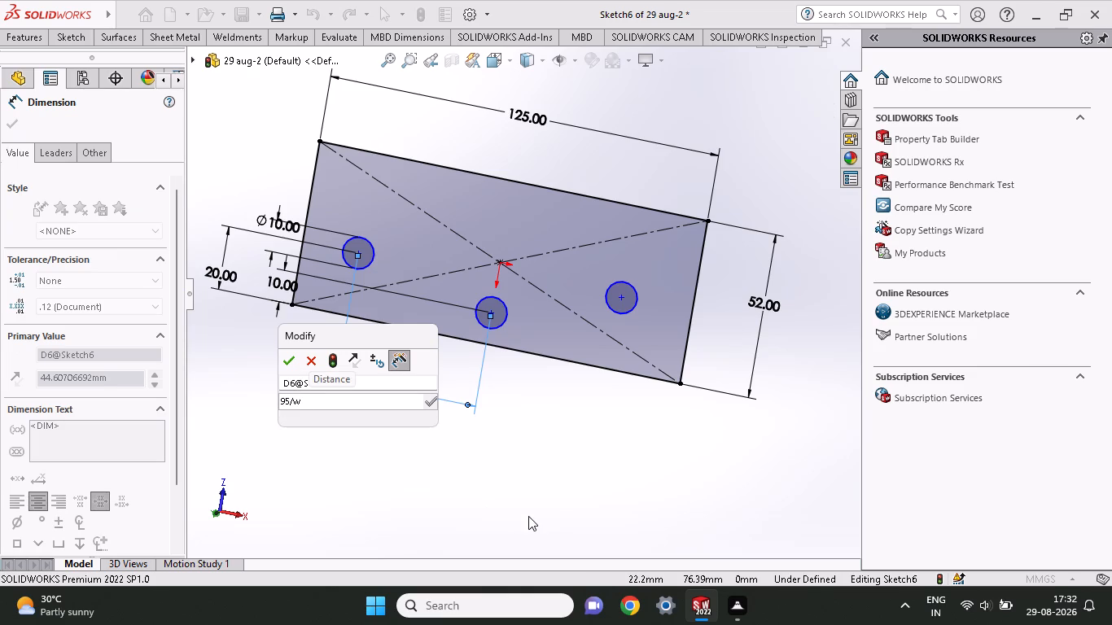
{"action": "key", "text": "BackSpace"}
{"action": "key", "text": "2"}
{"action": "key", "text": "Return"}
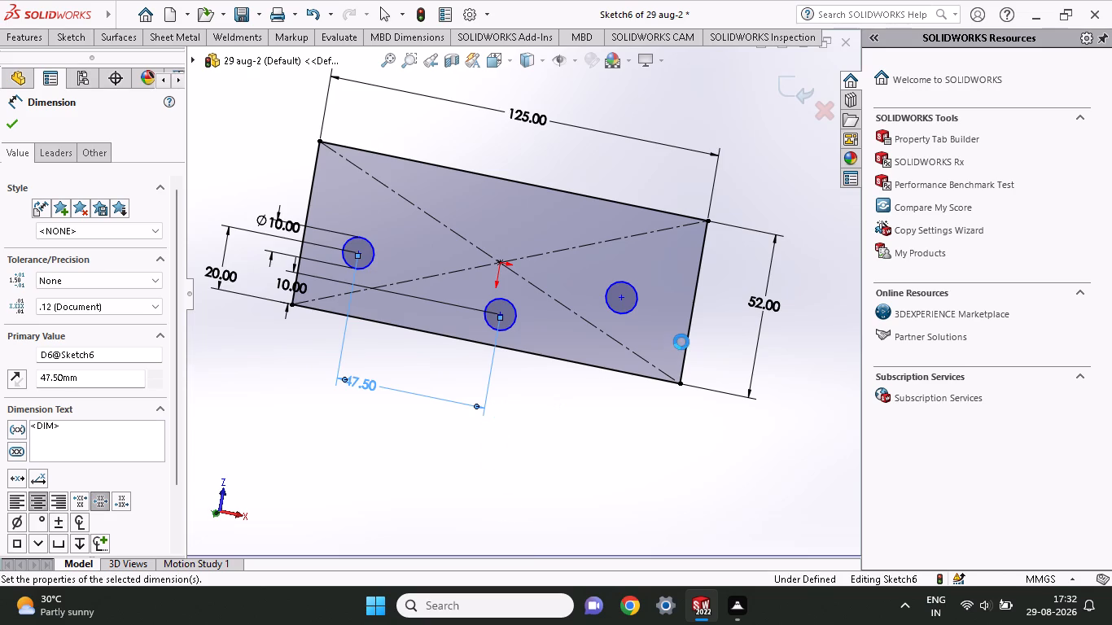
Dimension the horizontal distance between the middle and right circle centres as 47.50 mm.
{"action": "left_click", "coordinate": [497, 312]}
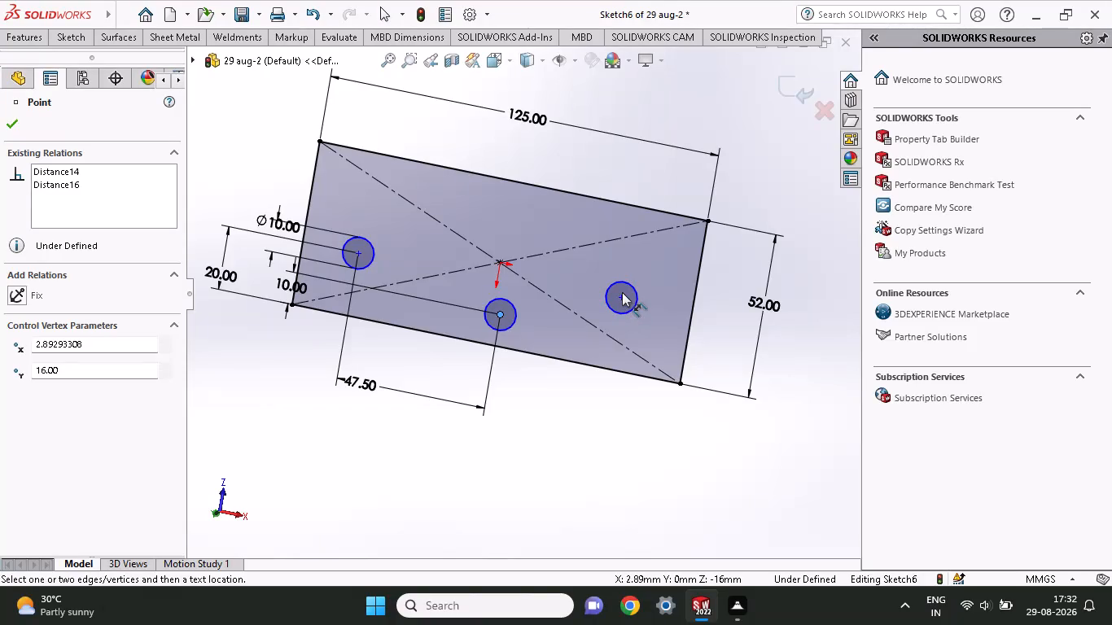
{"action": "left_click", "coordinate": [620, 299]}
{"action": "left_click", "coordinate": [580, 420]}
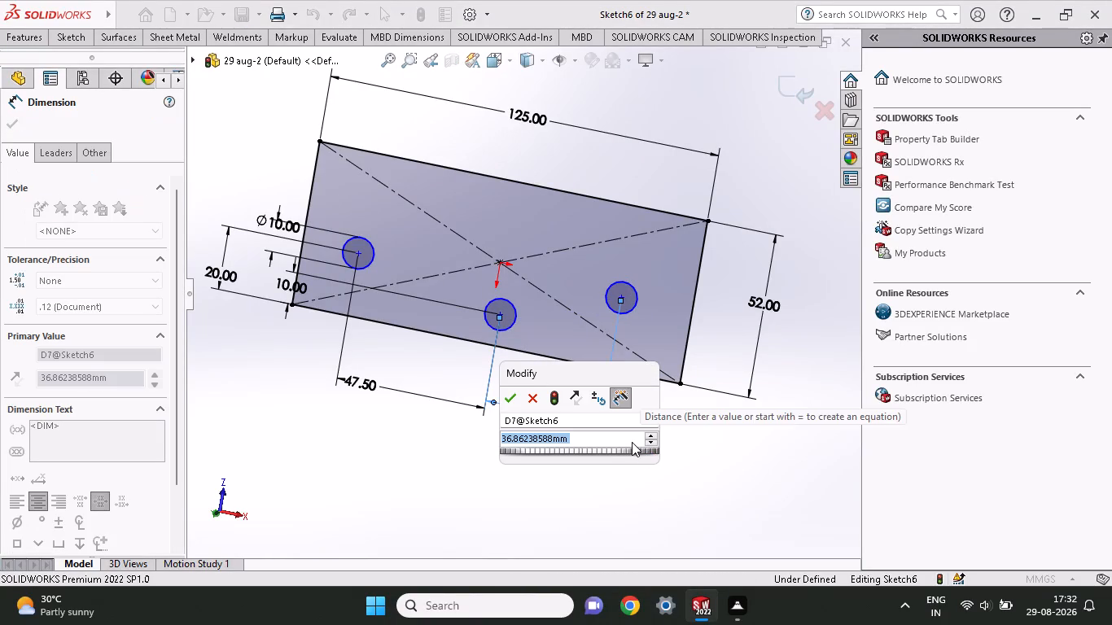
{"action": "type", "text": "47"}
{"action": "type", "text": ".50"}
{"action": "key", "text": "Return"}
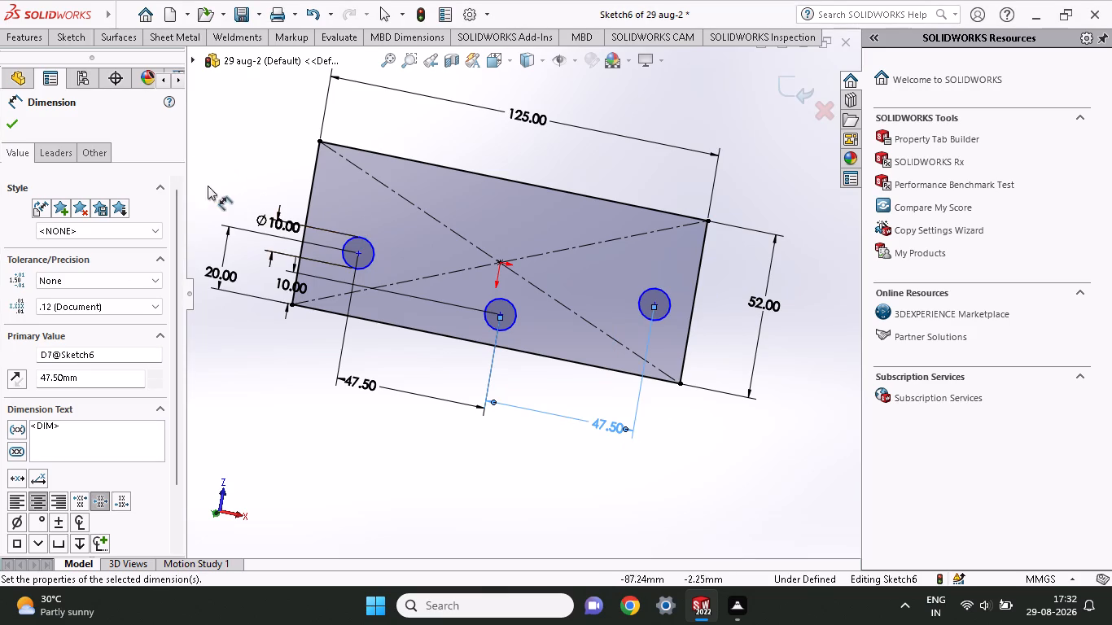
Create a Base Flange from the rectangle sketch with its three holes, using a sheet thickness of 2 mm.
{"action": "left_click", "coordinate": [12, 34]}
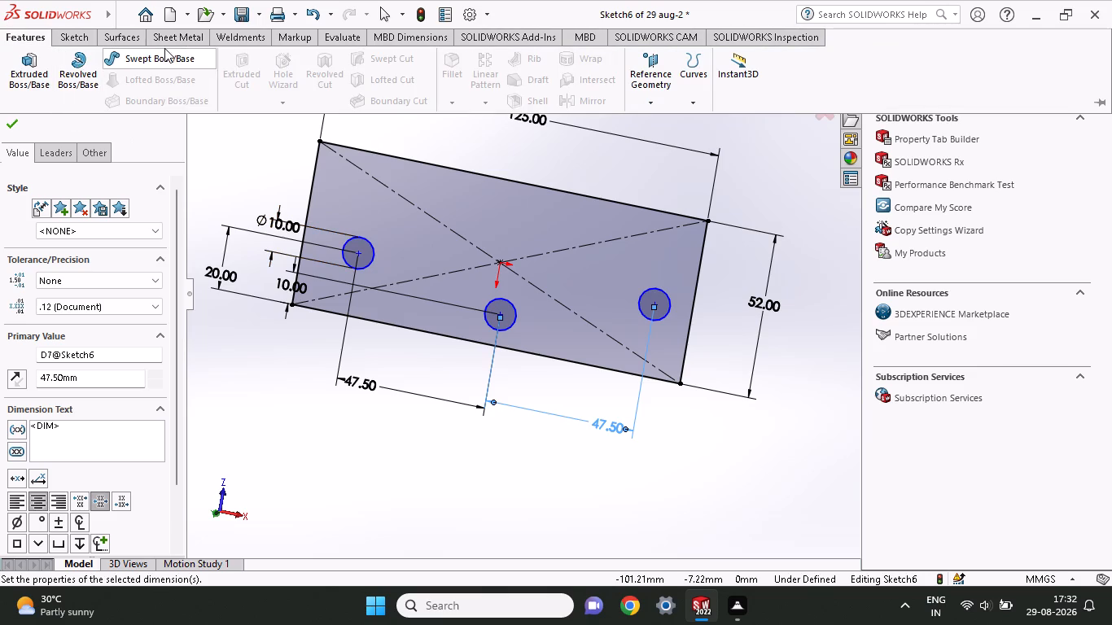
{"action": "left_click", "coordinate": [167, 41]}
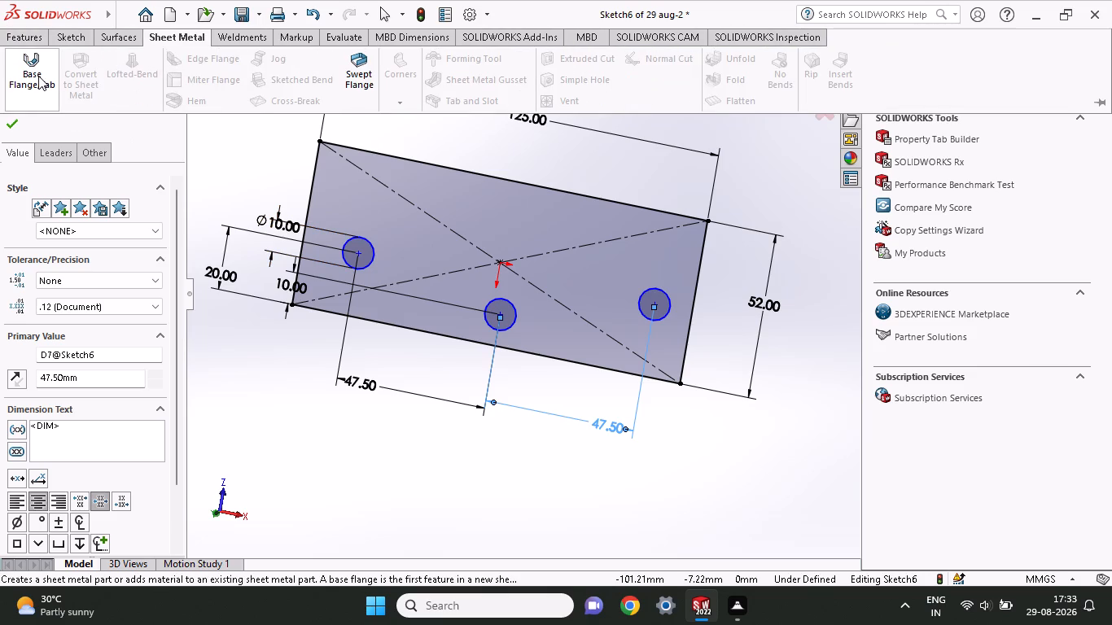
{"action": "left_click", "coordinate": [28, 83]}
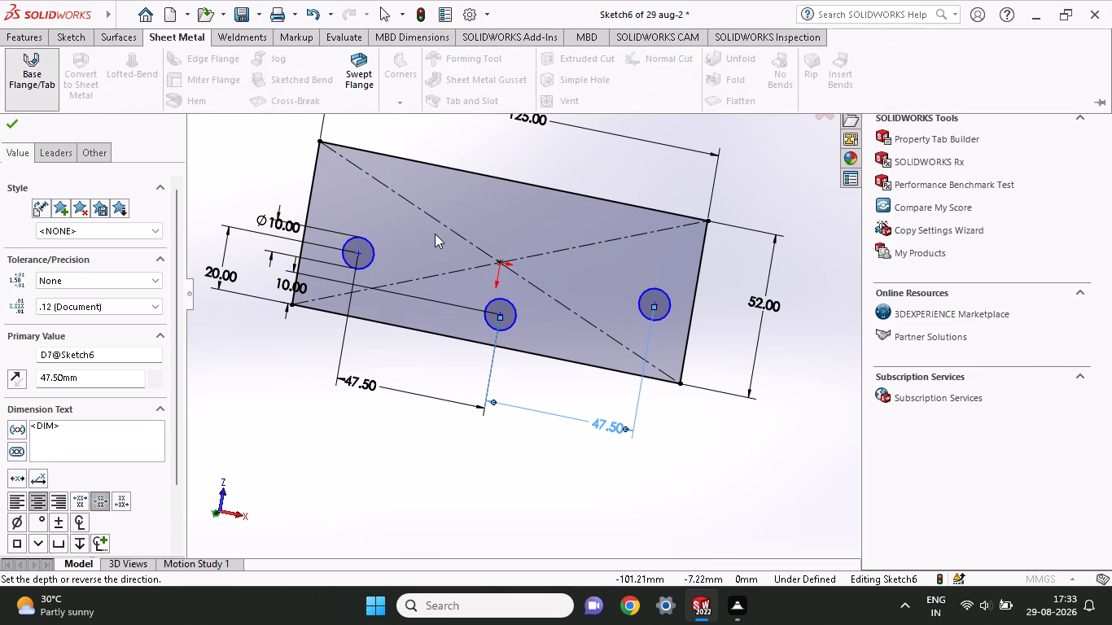
{"action": "middle_click_drag", "start_coordinate": [457, 275], "coordinate": [459, 174]}
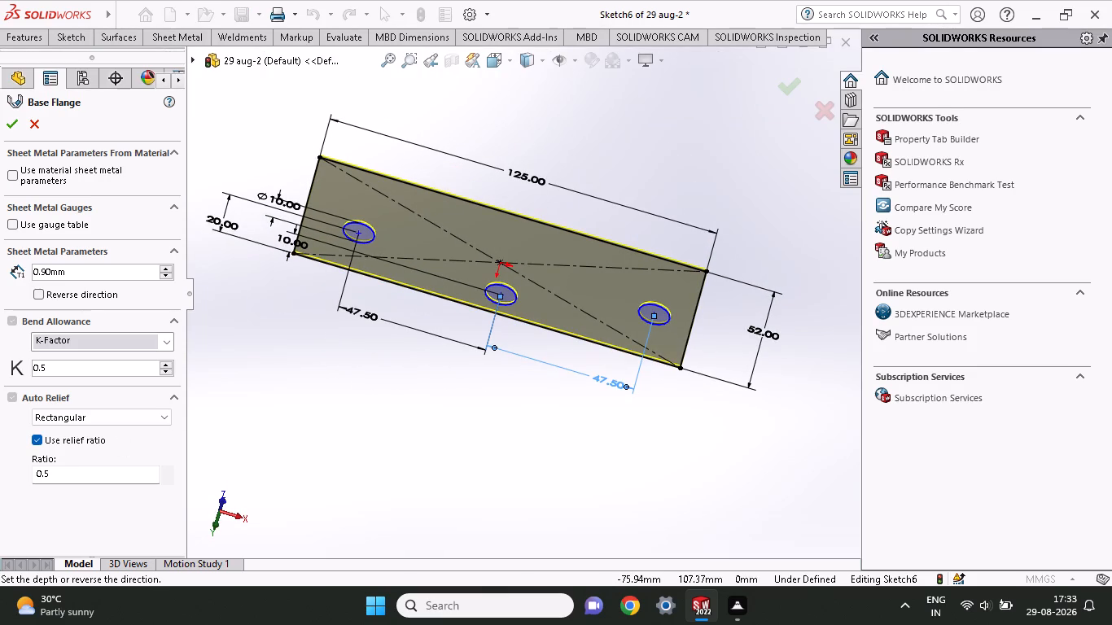
{"action": "left_click_drag", "start_coordinate": [91, 266], "coordinate": [0, 262]}
{"action": "key", "text": "2"}
{"action": "key", "text": "Return"}
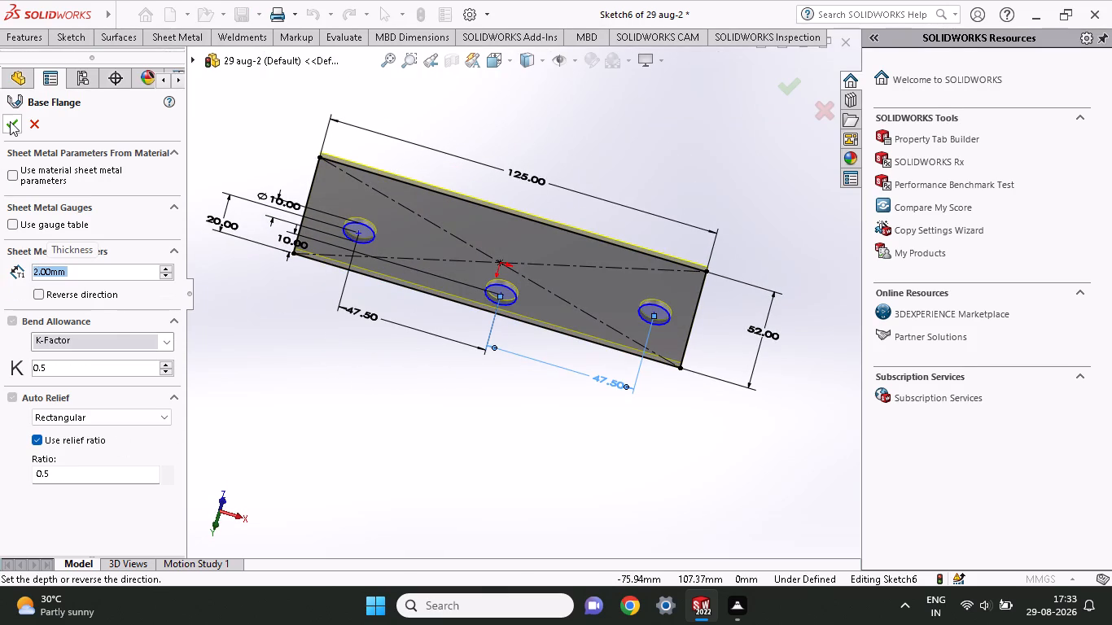
{"action": "left_click", "coordinate": [11, 121]}
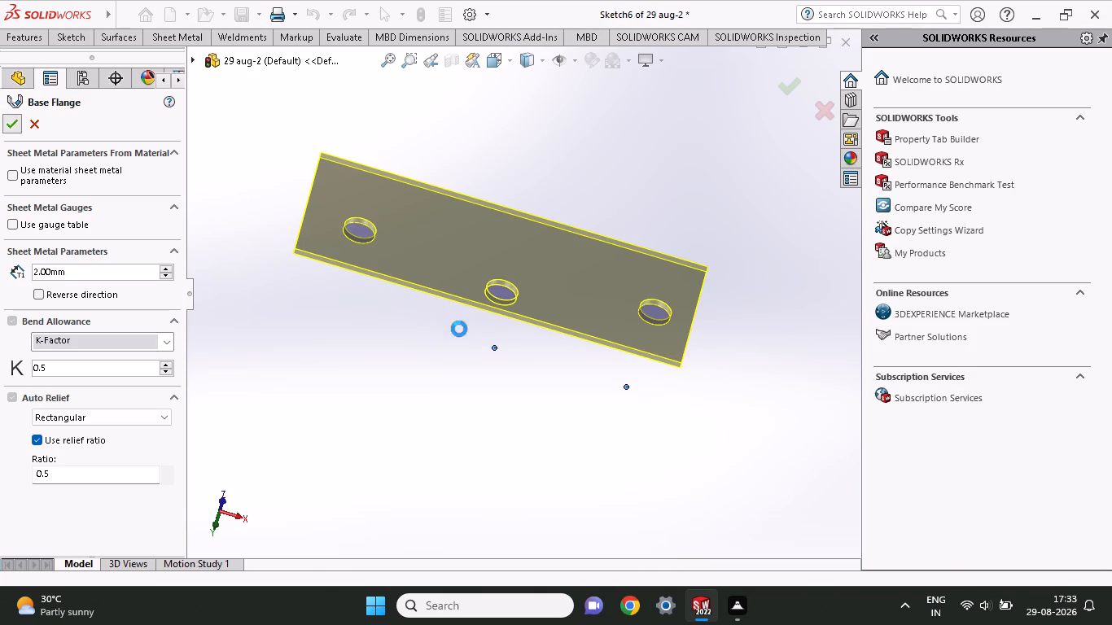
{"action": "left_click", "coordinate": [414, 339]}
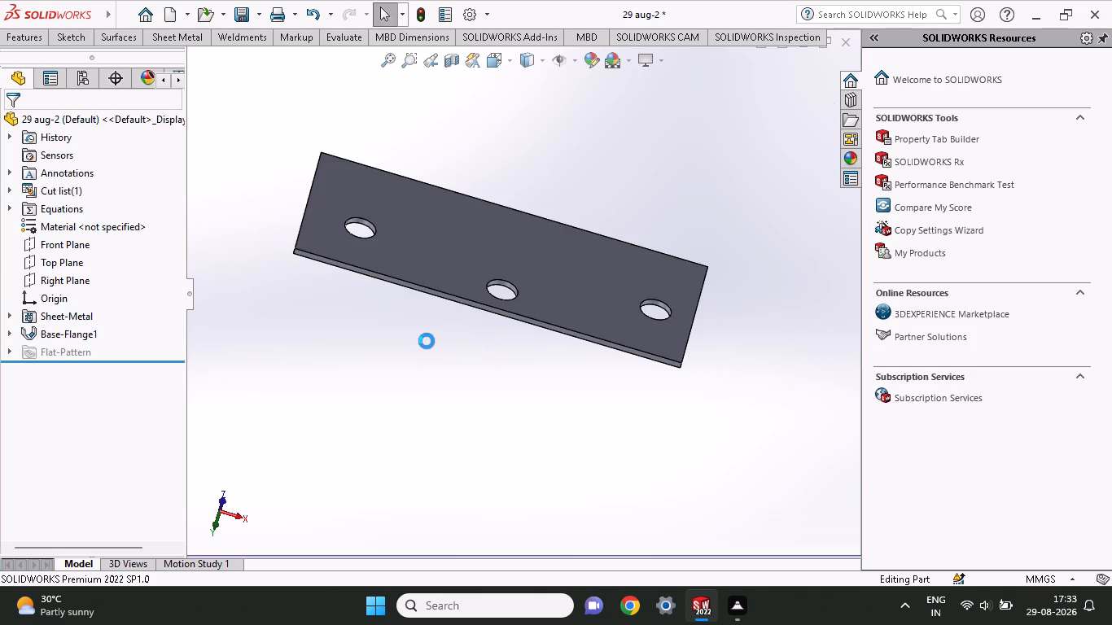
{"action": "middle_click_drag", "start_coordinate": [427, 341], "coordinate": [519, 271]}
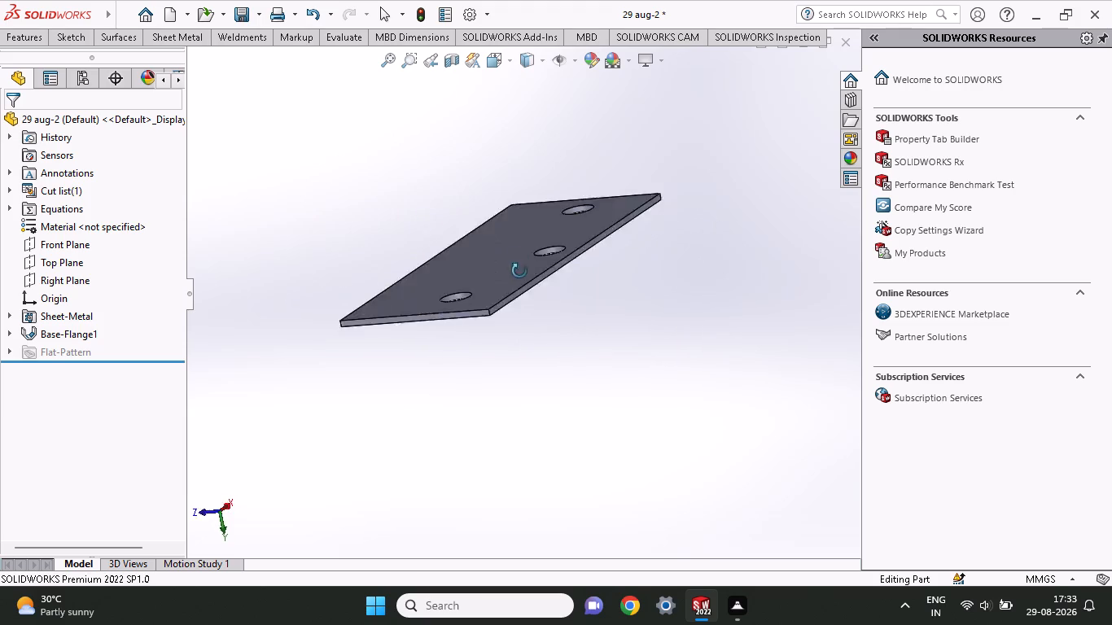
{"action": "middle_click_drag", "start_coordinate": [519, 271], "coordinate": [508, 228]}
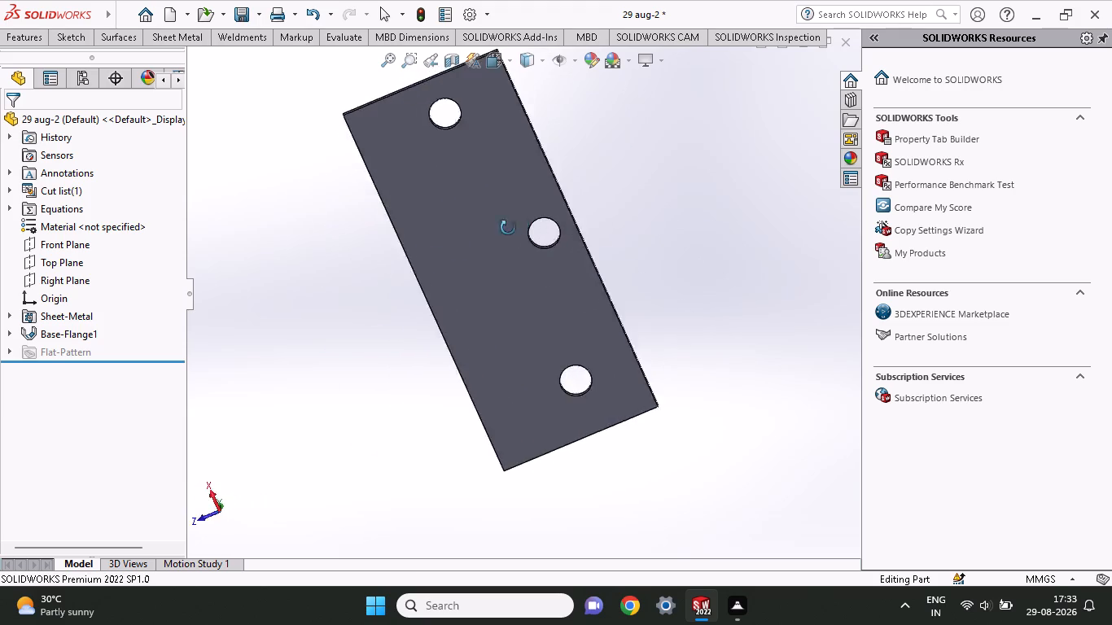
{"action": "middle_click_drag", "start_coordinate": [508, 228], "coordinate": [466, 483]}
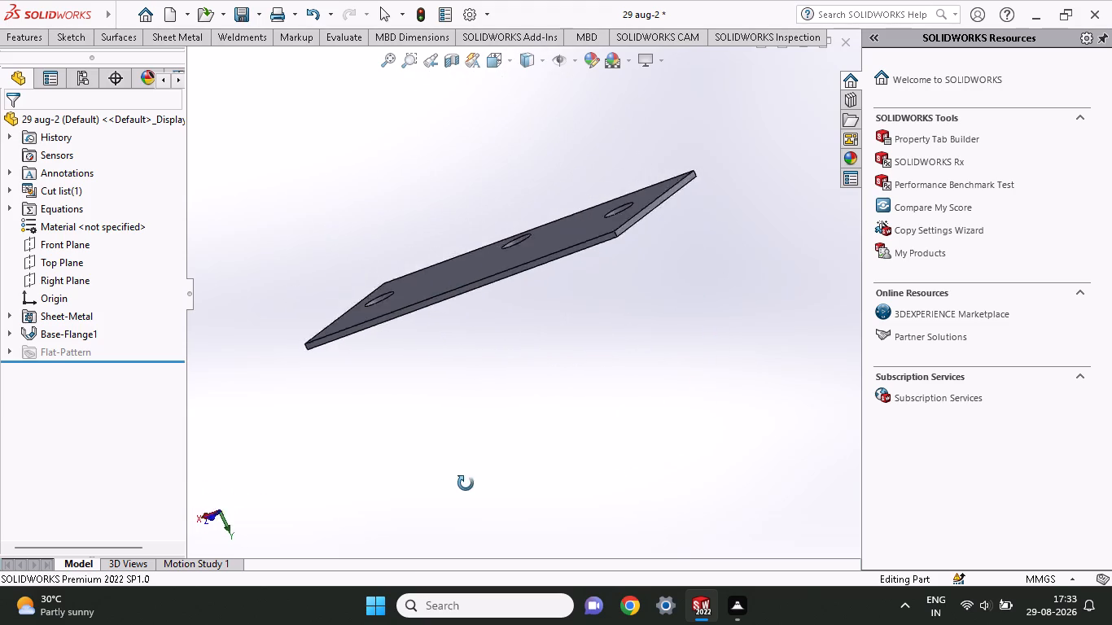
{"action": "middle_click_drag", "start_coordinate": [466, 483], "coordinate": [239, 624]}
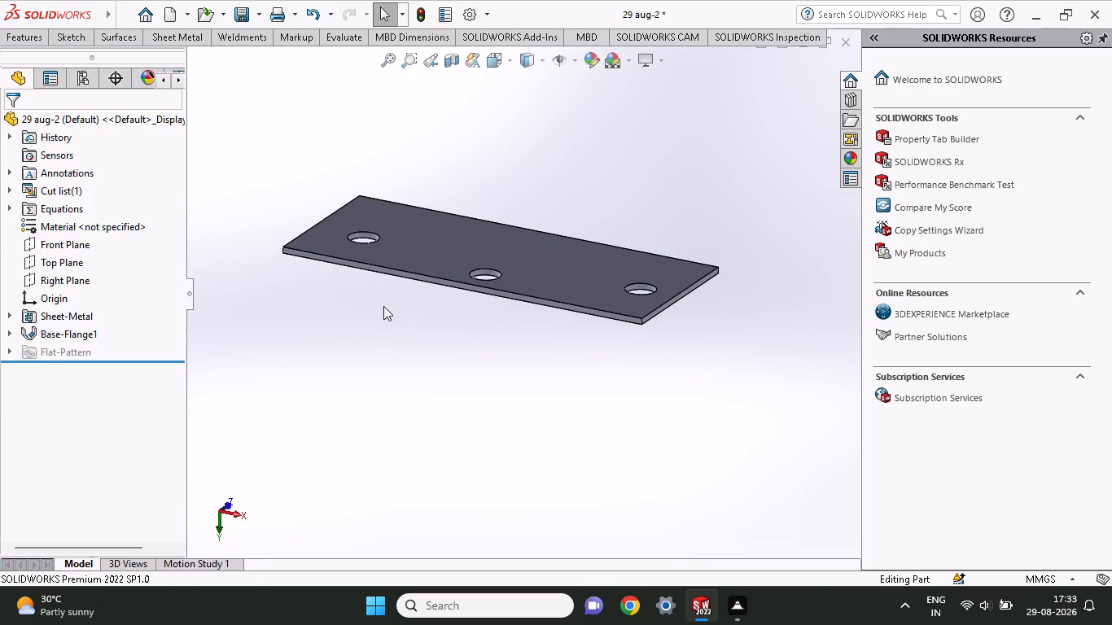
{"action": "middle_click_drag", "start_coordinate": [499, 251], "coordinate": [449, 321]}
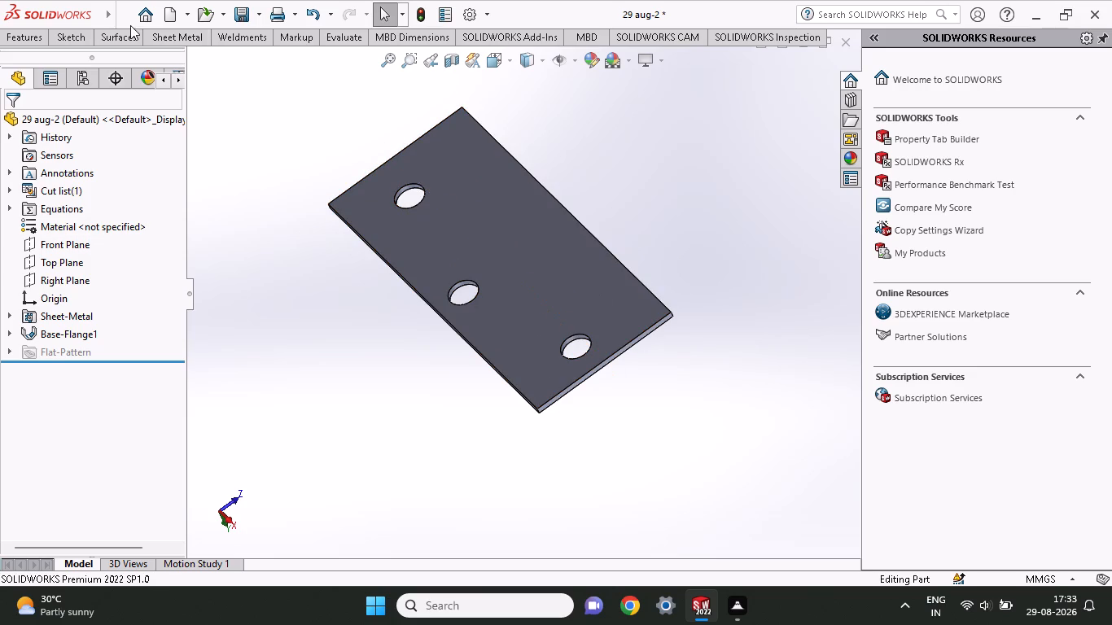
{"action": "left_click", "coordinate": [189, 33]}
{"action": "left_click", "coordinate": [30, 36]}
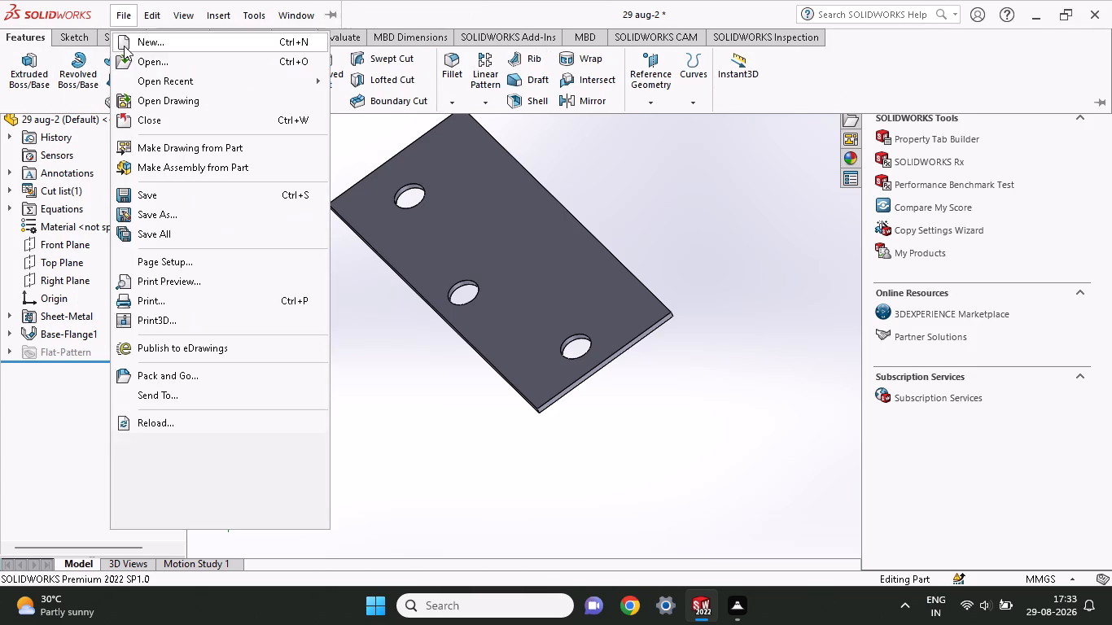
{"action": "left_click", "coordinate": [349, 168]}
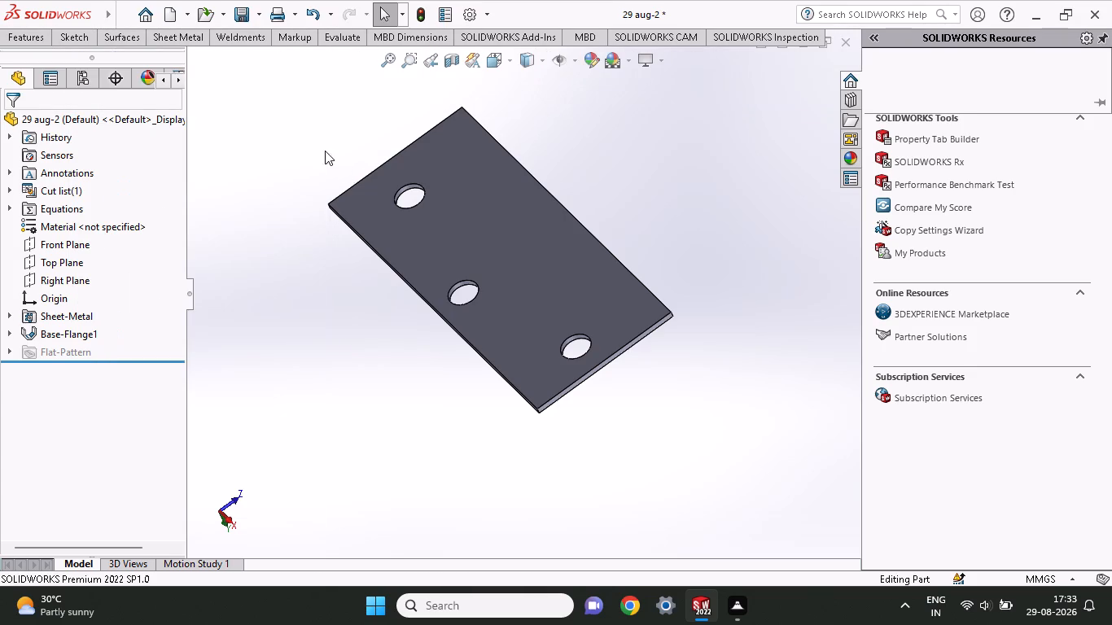
Start a rolled Hem on the plate's long edge farthest from the middle hole, with a radius of 5 mm.
{"action": "left_click", "coordinate": [155, 37]}
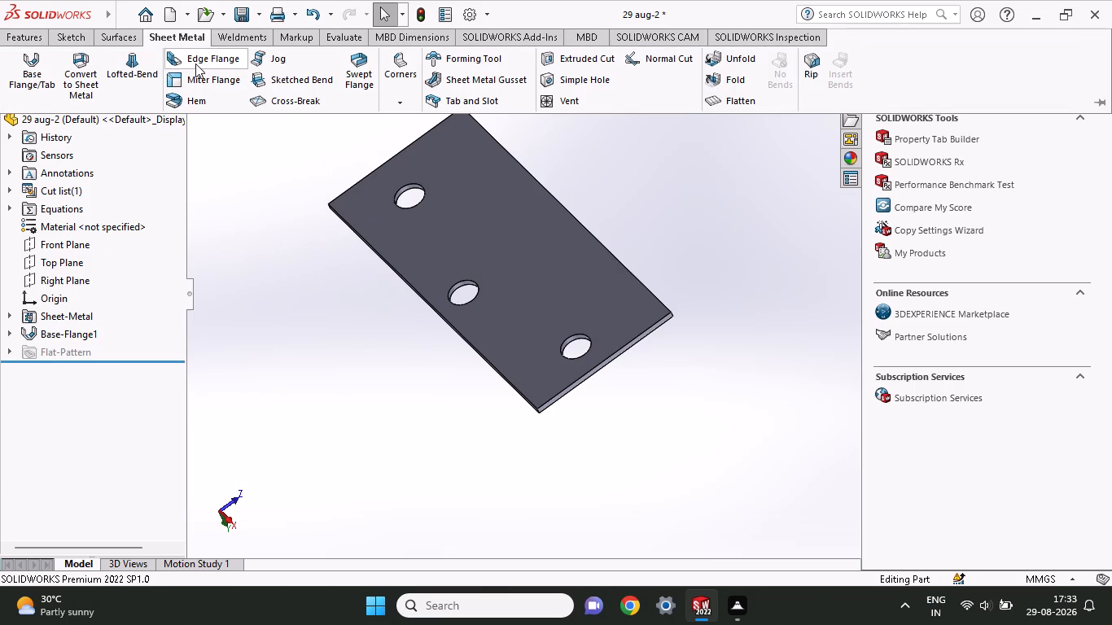
{"action": "left_click", "coordinate": [175, 101]}
{"action": "middle_click_drag", "start_coordinate": [620, 279], "coordinate": [592, 281]}
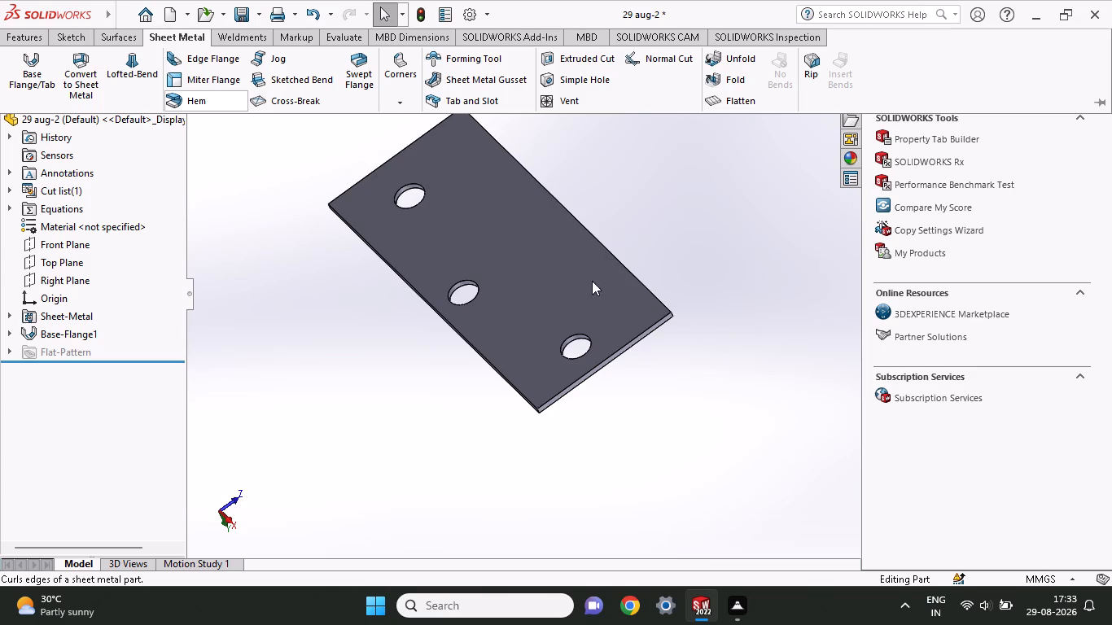
{"action": "middle_click_drag", "start_coordinate": [592, 281], "coordinate": [551, 292]}
{"action": "middle_click_drag", "start_coordinate": [676, 295], "coordinate": [598, 256]}
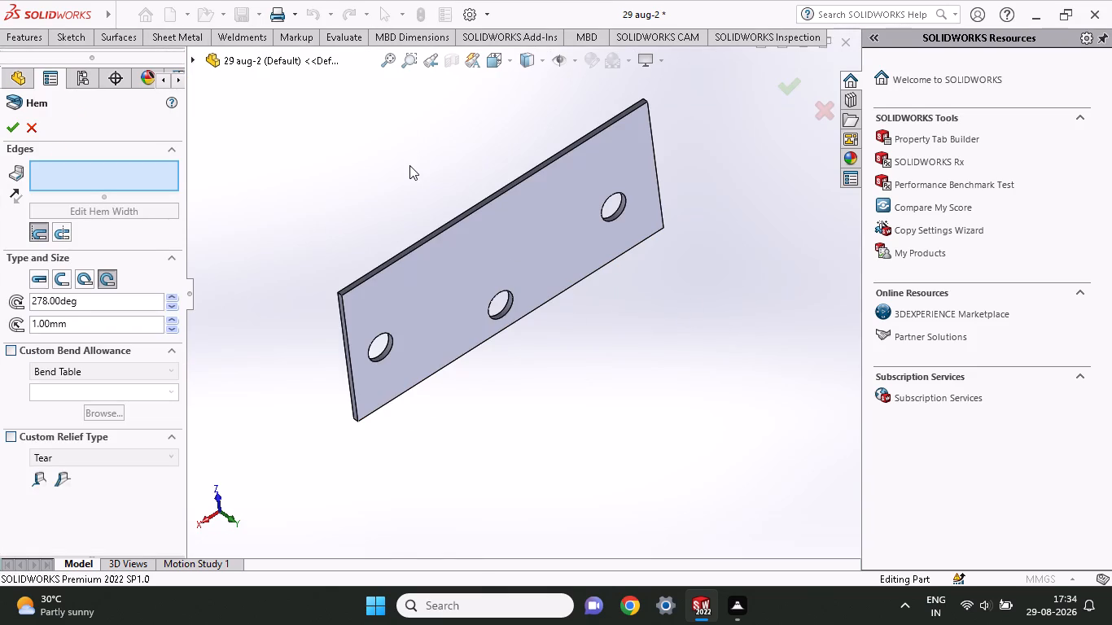
{"action": "middle_click_drag", "start_coordinate": [409, 165], "coordinate": [481, 289]}
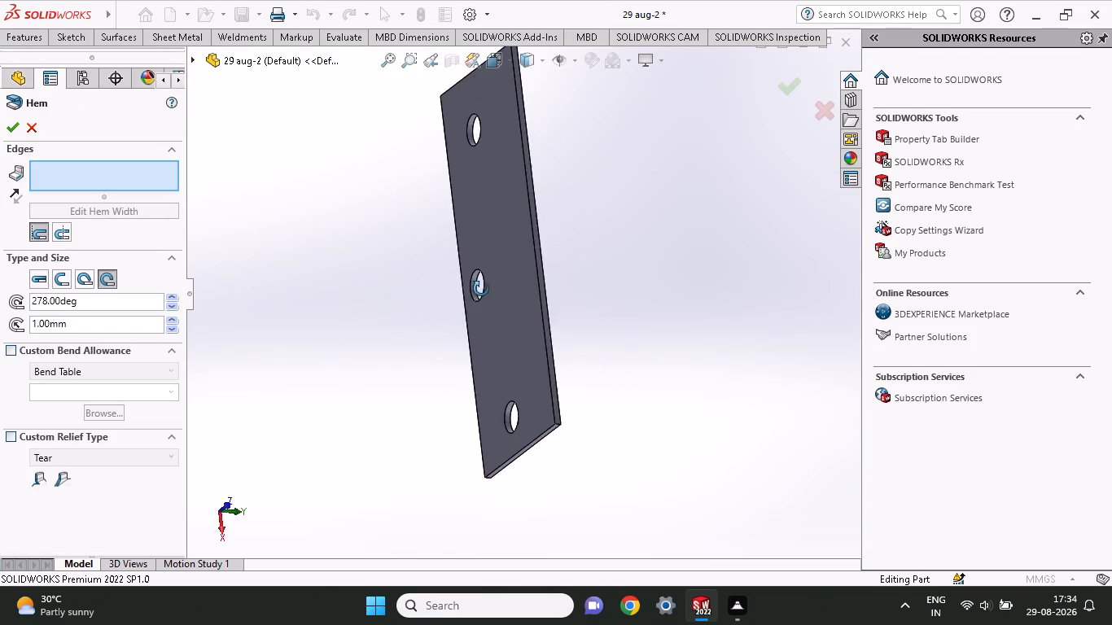
{"action": "middle_click_drag", "start_coordinate": [481, 289], "coordinate": [488, 293]}
{"action": "left_click", "coordinate": [553, 286]}
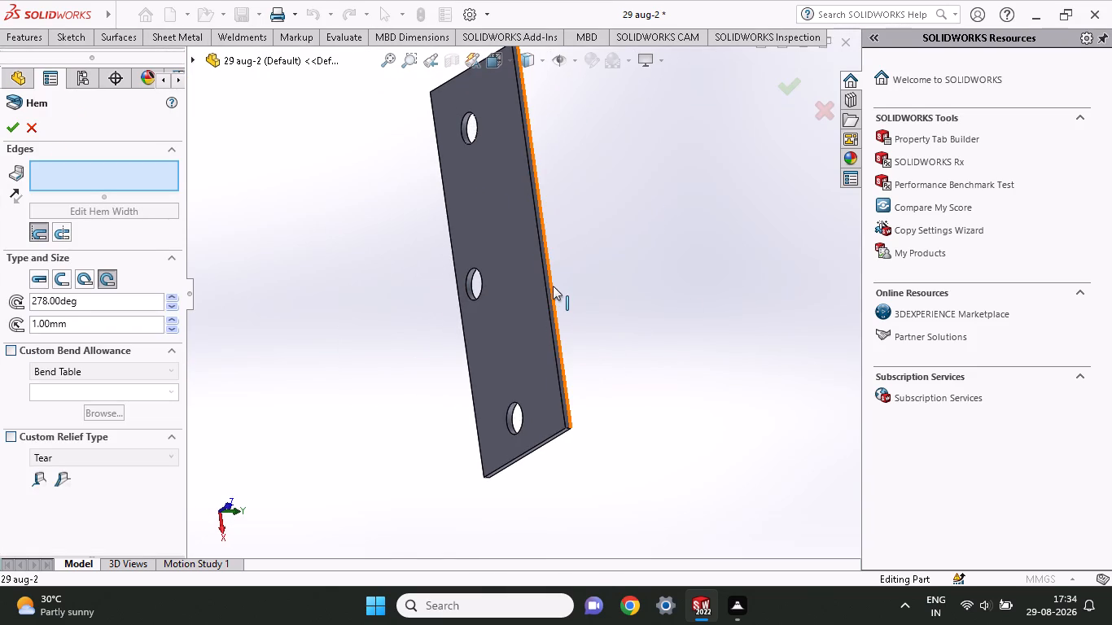
{"action": "middle_click_drag", "start_coordinate": [623, 348], "coordinate": [632, 257]}
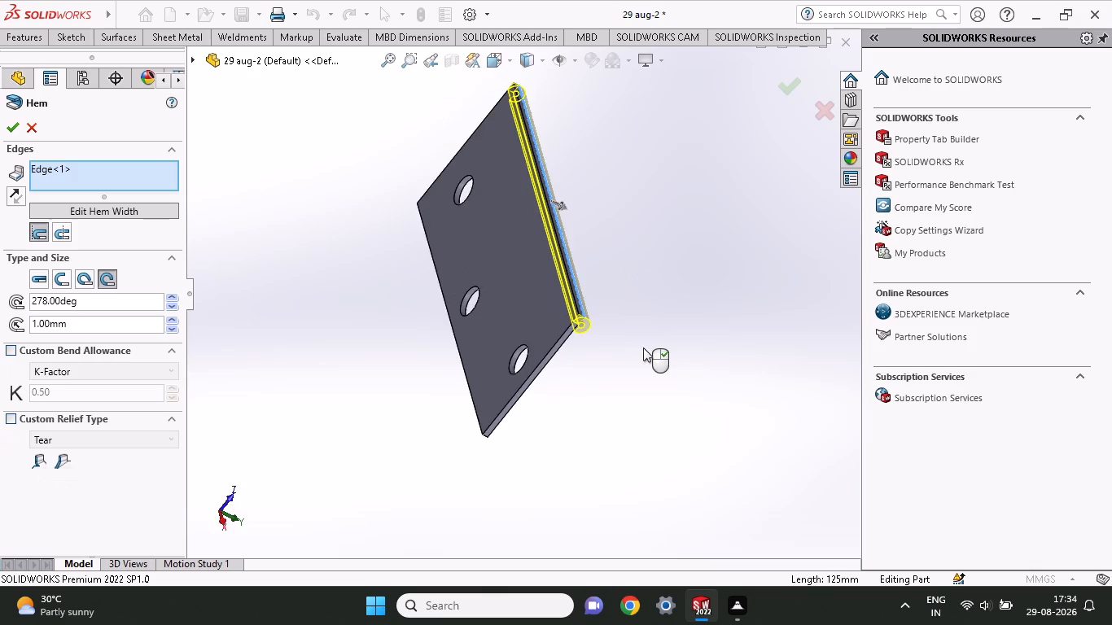
{"action": "middle_click_drag", "start_coordinate": [626, 333], "coordinate": [633, 266]}
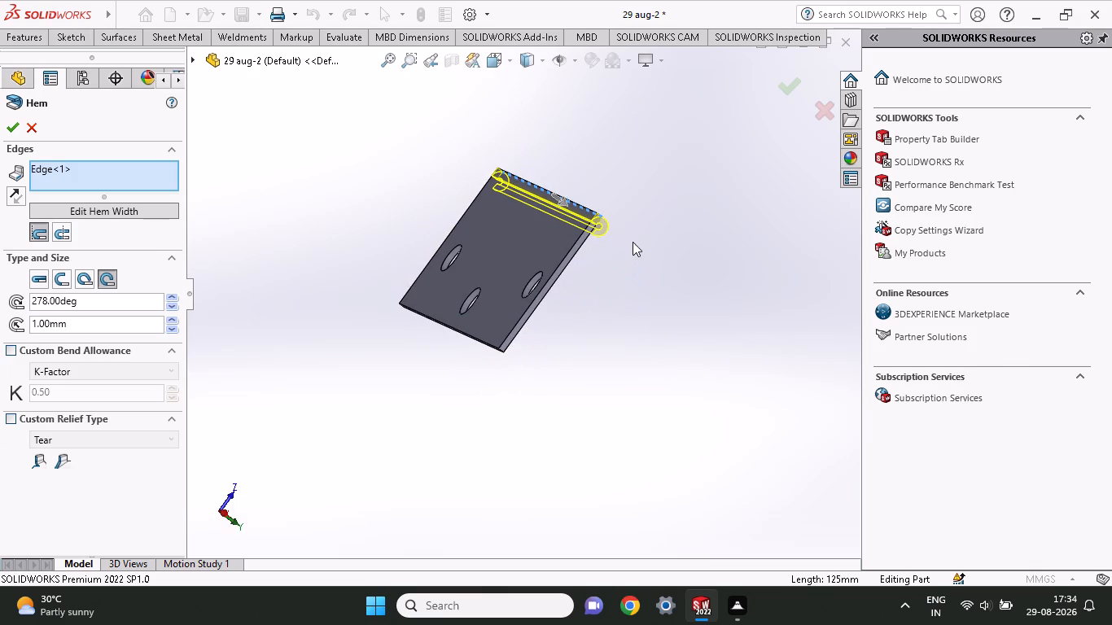
{"action": "middle_click_drag", "start_coordinate": [580, 238], "coordinate": [555, 247]}
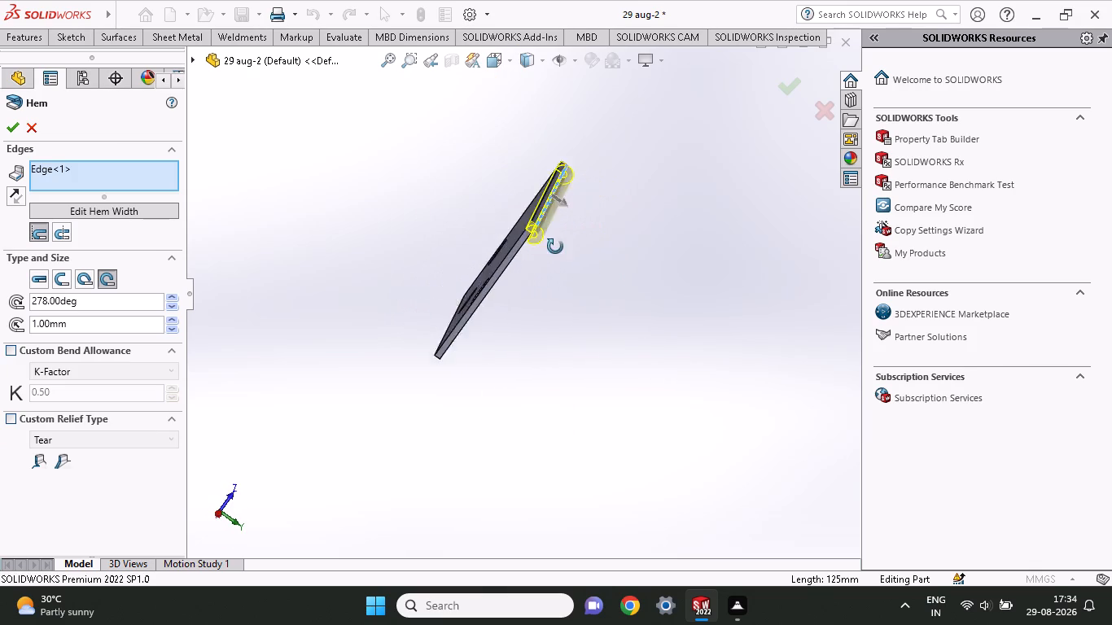
{"action": "middle_click_drag", "start_coordinate": [555, 247], "coordinate": [352, 114]}
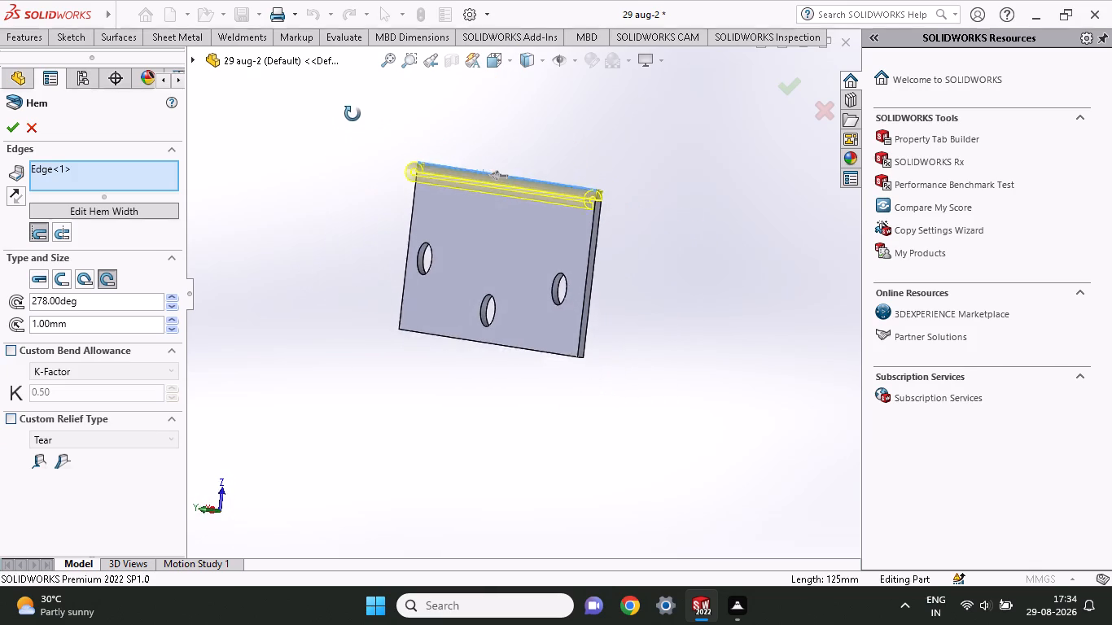
{"action": "middle_click_drag", "start_coordinate": [352, 114], "coordinate": [349, 108]}
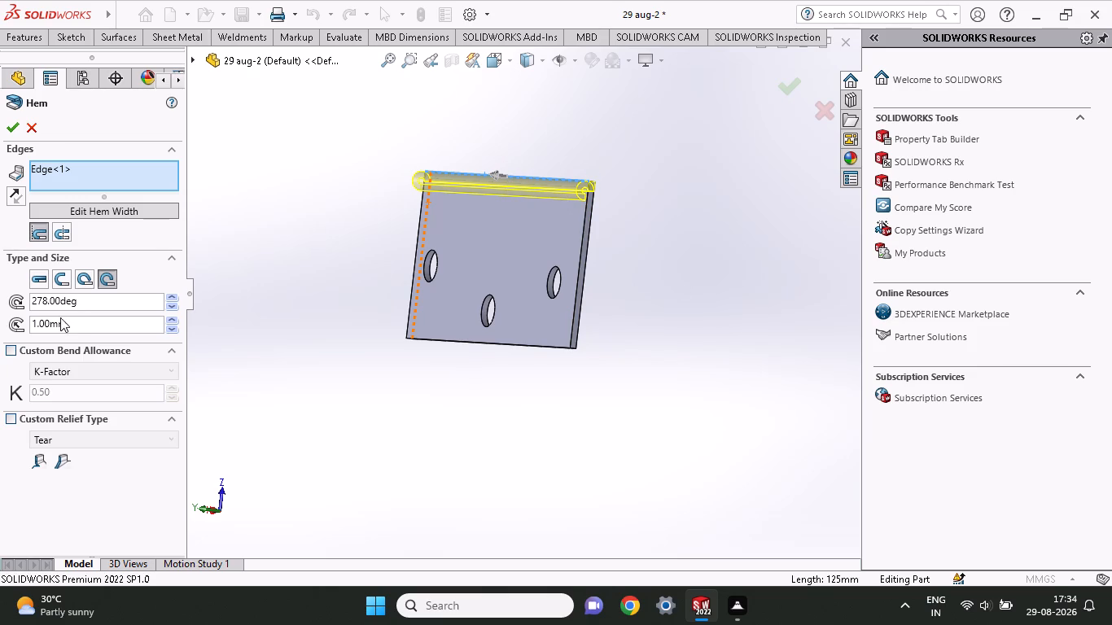
{"action": "left_click_drag", "start_coordinate": [96, 324], "coordinate": [0, 339]}
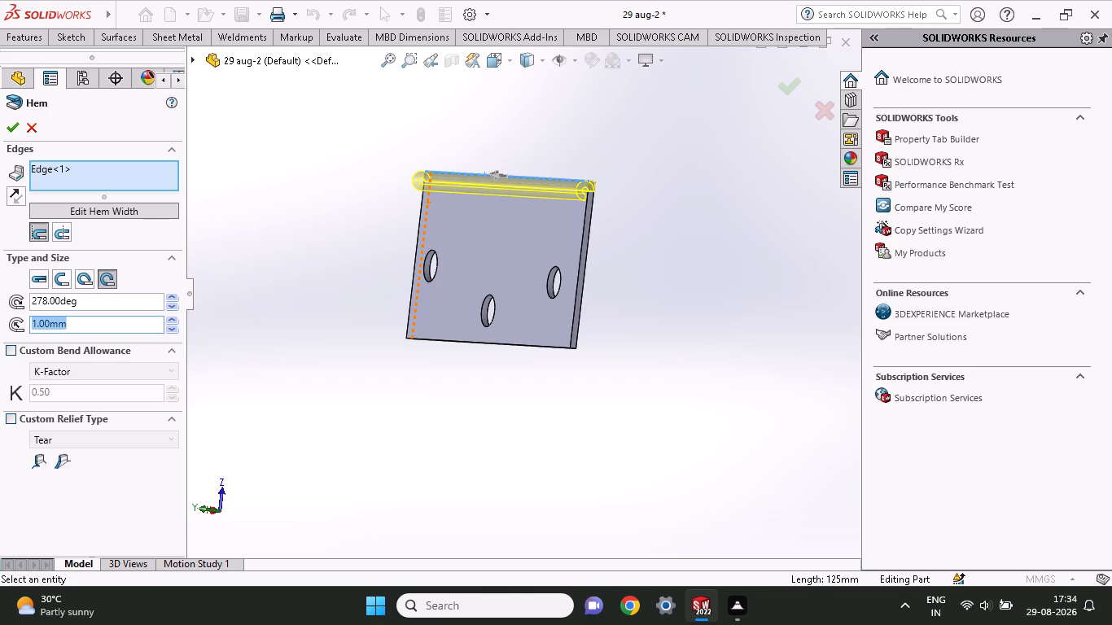
{"action": "key", "text": "5"}
{"action": "key", "text": "Return"}
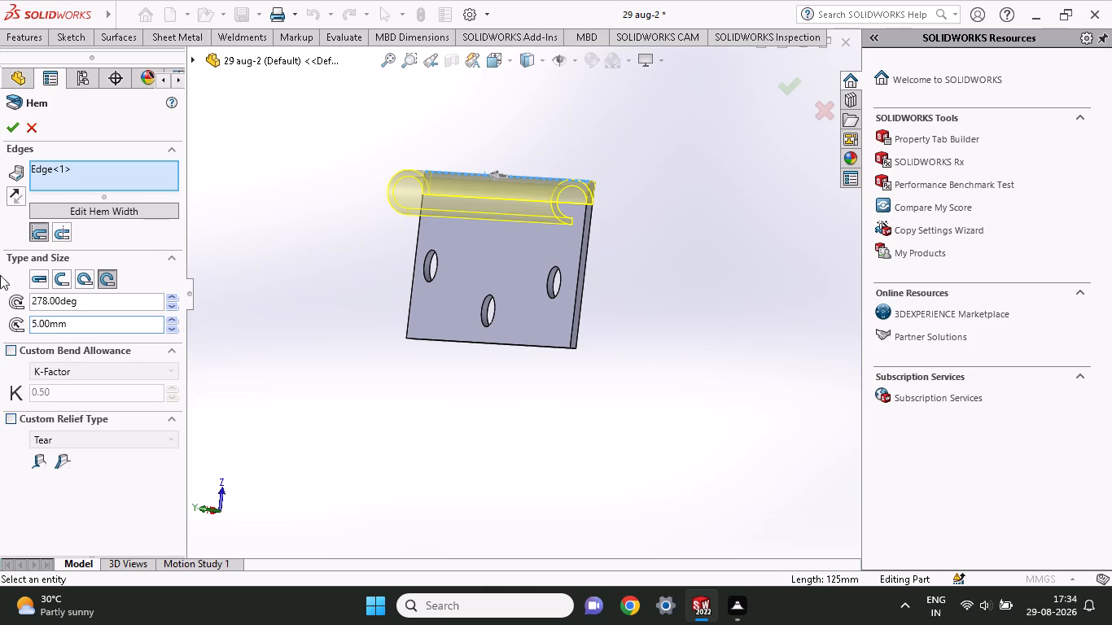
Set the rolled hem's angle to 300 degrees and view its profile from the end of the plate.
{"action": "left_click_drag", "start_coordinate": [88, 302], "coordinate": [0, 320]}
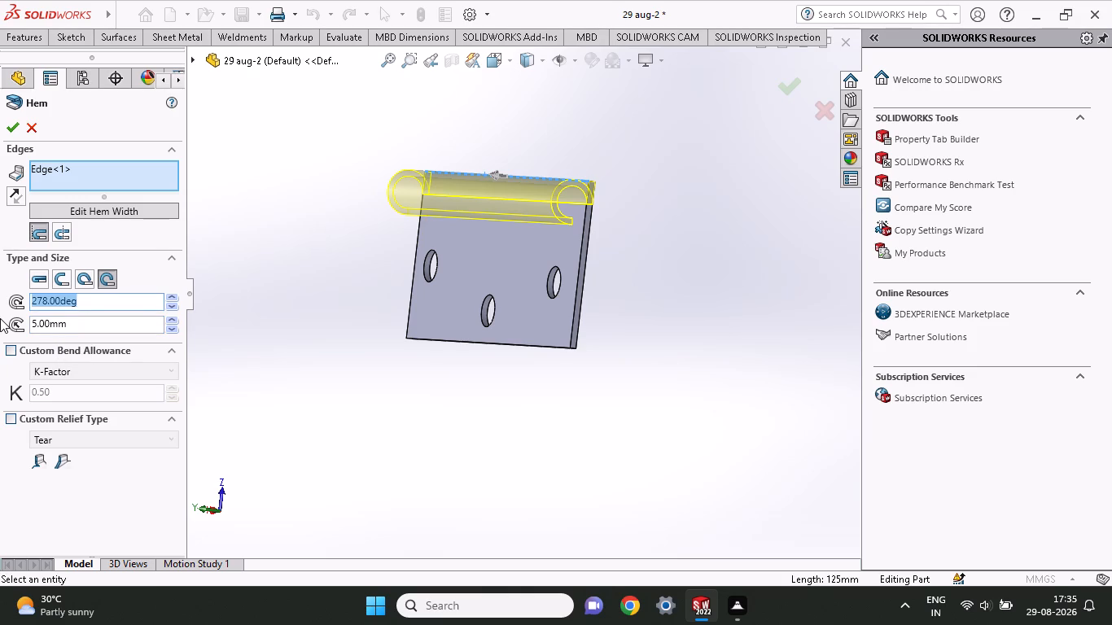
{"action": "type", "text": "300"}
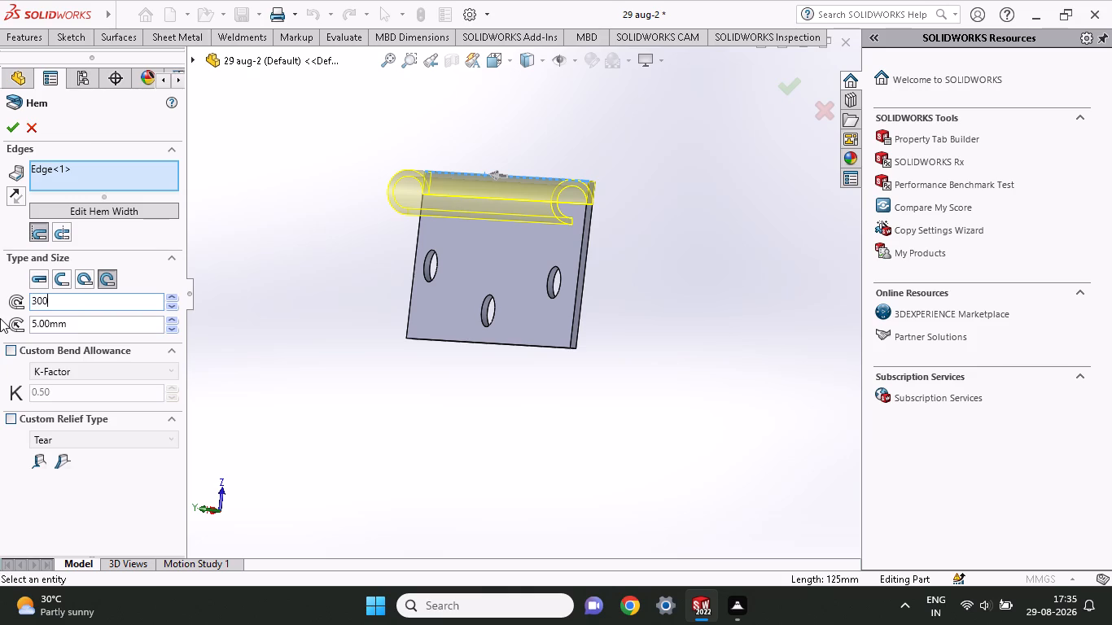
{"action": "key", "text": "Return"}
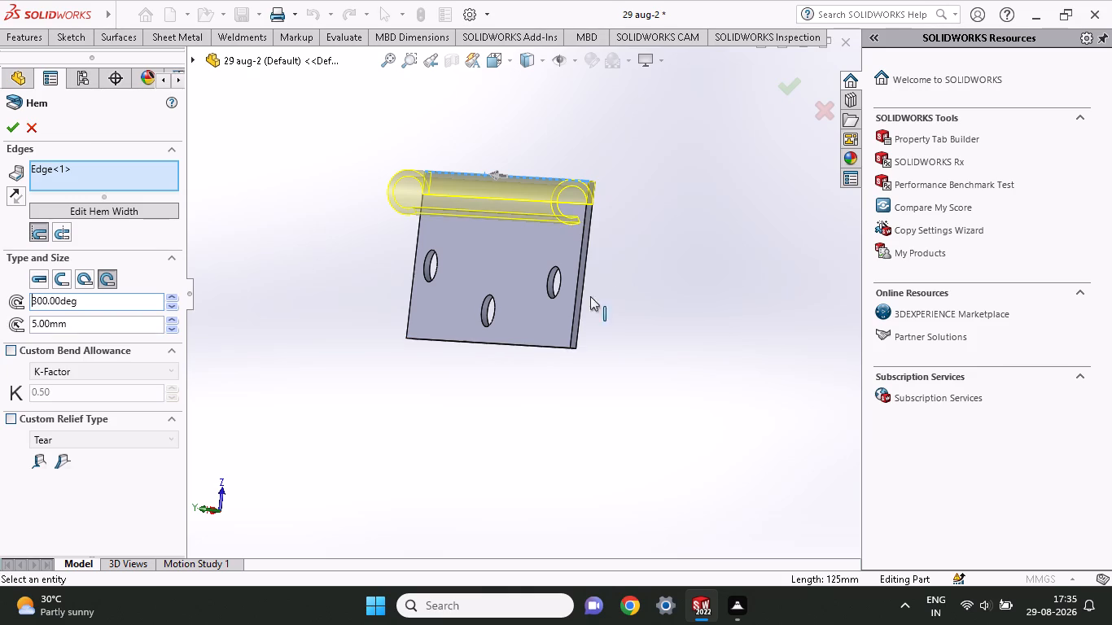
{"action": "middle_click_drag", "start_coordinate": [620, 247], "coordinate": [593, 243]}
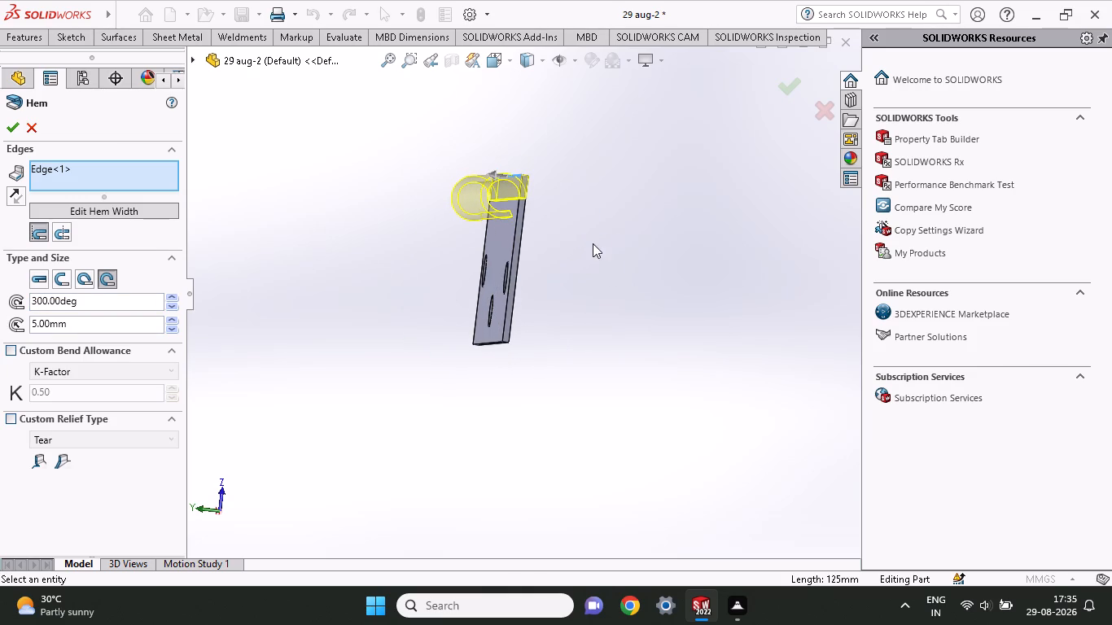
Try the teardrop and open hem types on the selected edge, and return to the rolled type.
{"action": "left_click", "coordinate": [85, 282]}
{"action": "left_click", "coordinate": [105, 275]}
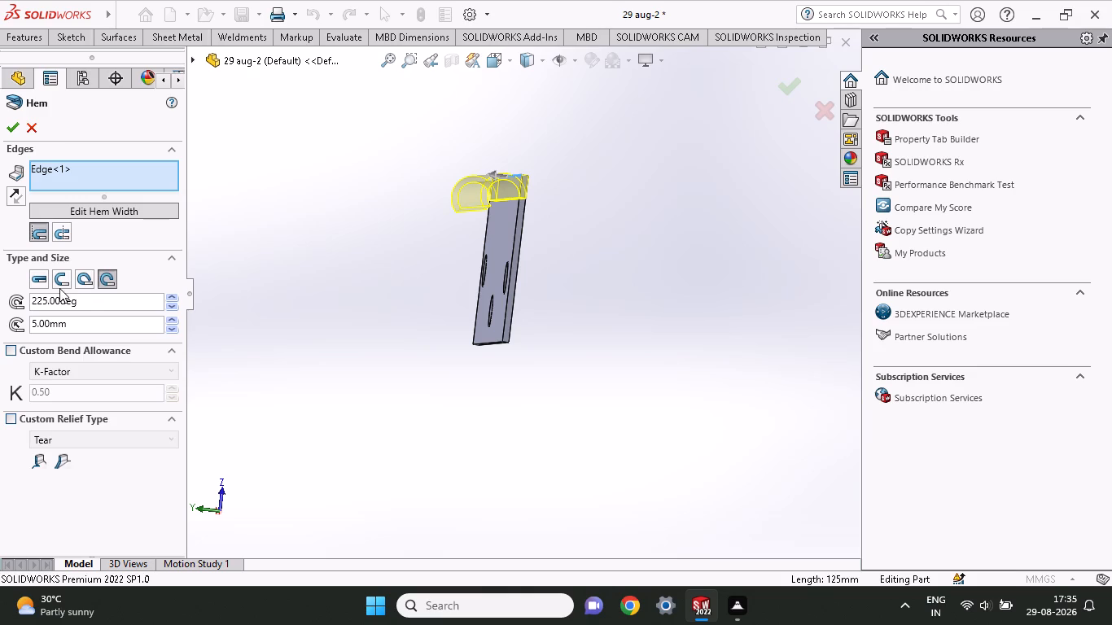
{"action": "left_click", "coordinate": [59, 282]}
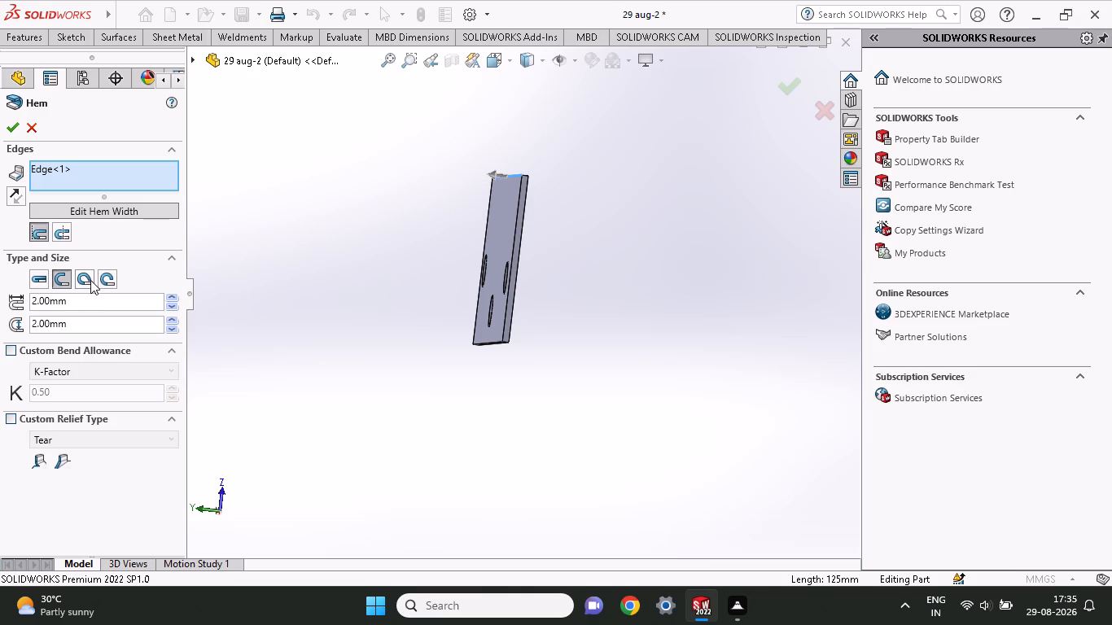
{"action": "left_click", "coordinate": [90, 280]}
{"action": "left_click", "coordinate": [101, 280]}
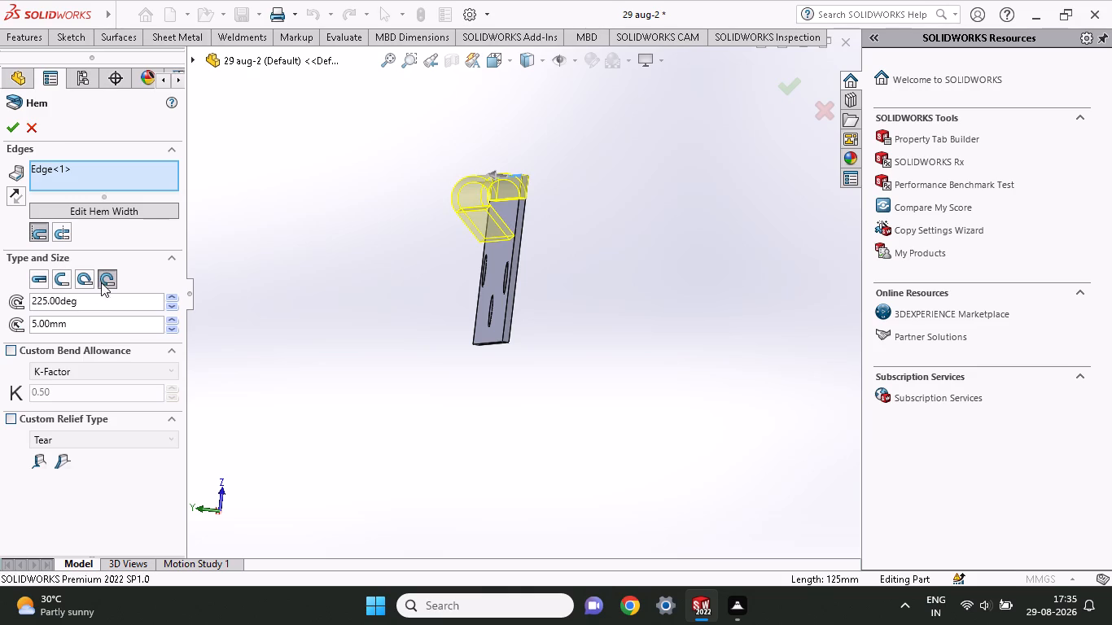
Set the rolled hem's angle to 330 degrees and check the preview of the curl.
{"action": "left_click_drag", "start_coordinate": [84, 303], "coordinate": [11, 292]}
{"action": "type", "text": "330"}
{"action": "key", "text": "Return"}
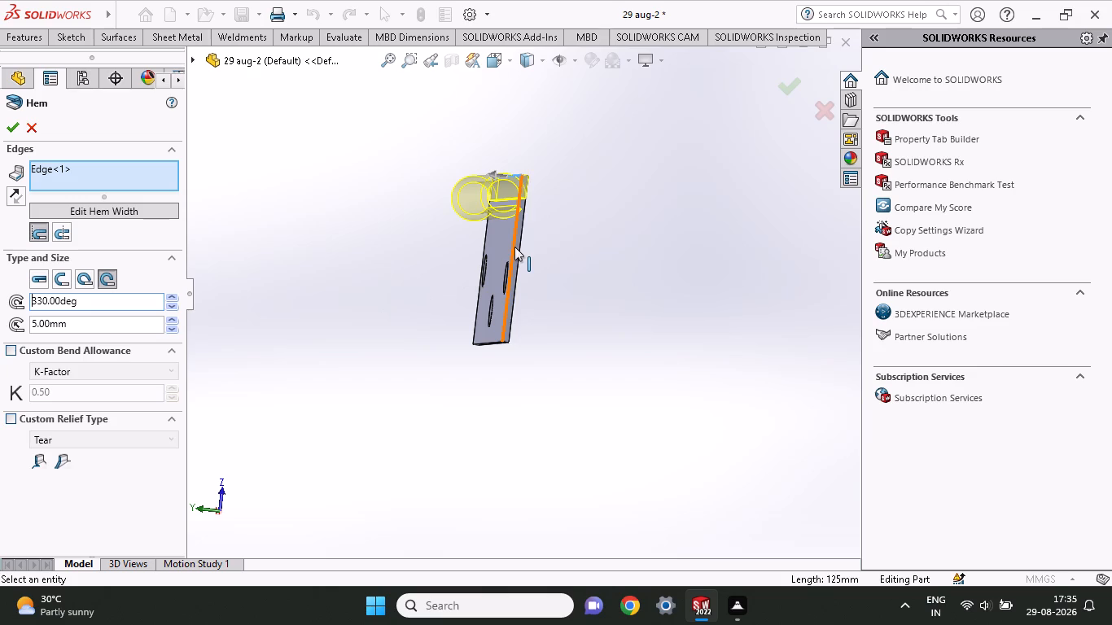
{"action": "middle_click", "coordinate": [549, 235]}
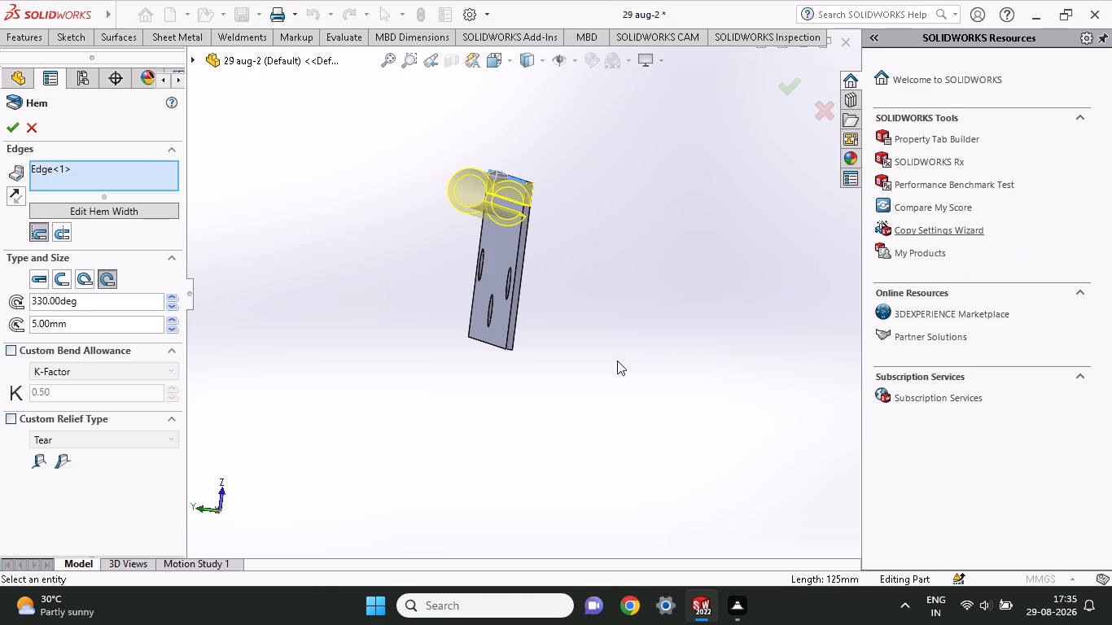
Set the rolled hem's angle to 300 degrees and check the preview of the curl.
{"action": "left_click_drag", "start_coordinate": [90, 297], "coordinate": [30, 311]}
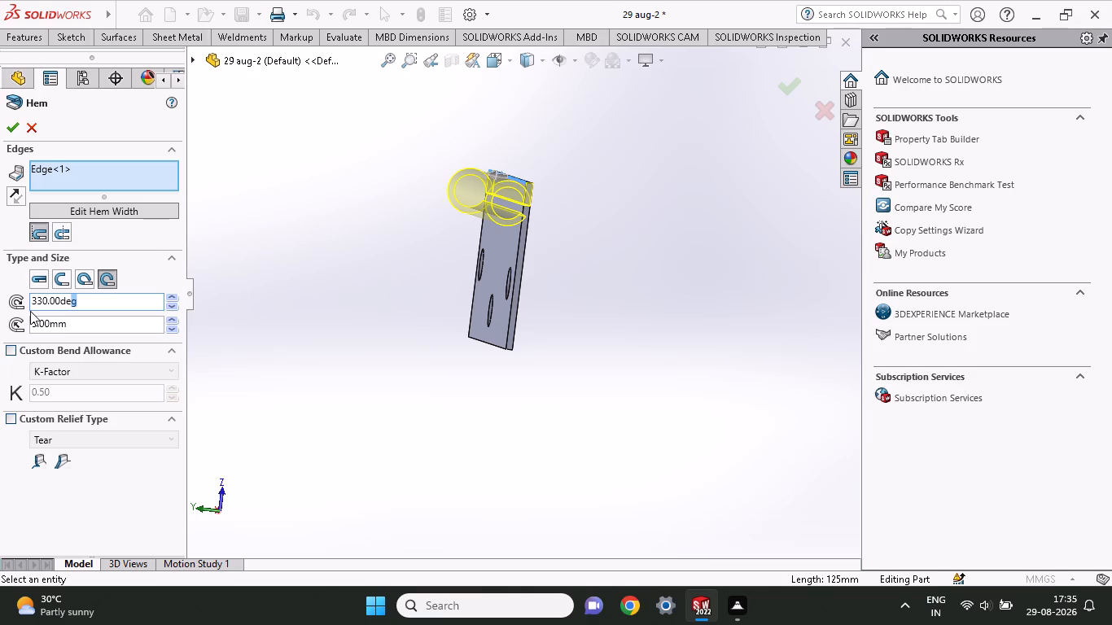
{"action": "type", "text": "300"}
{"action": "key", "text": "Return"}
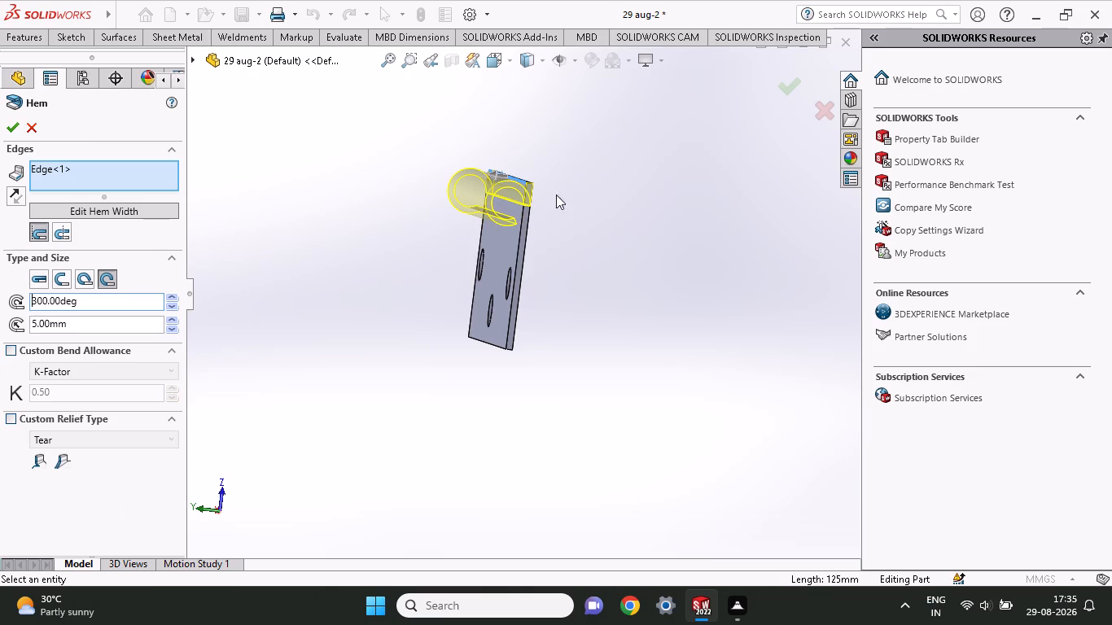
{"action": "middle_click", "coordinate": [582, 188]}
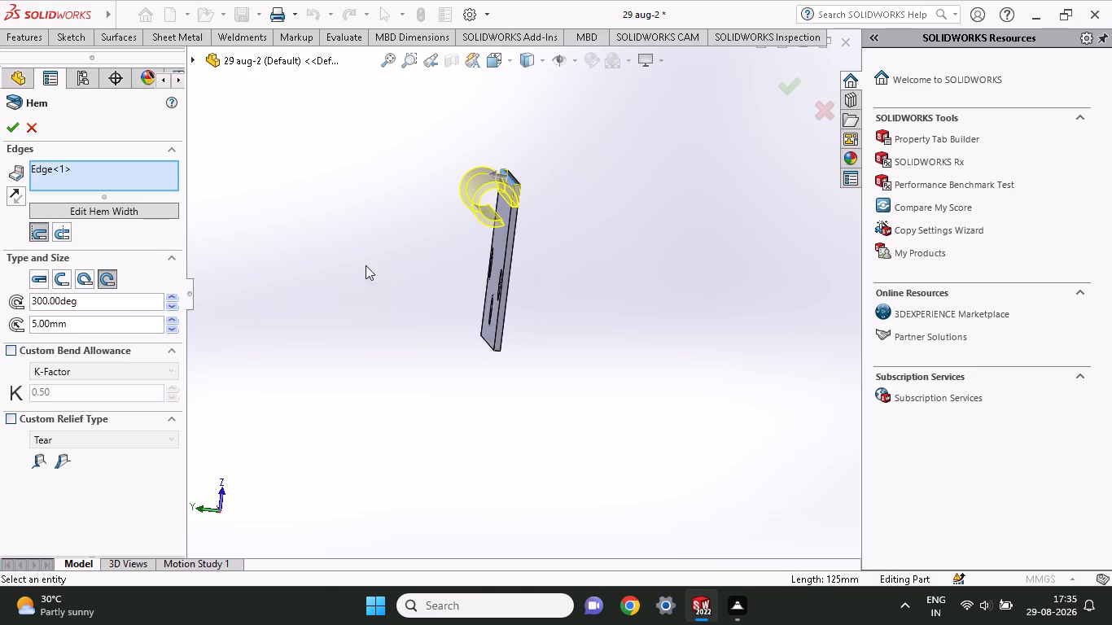
Set the rolled hem's angle to 270 degrees.
{"action": "left_click_drag", "start_coordinate": [106, 302], "coordinate": [33, 311]}
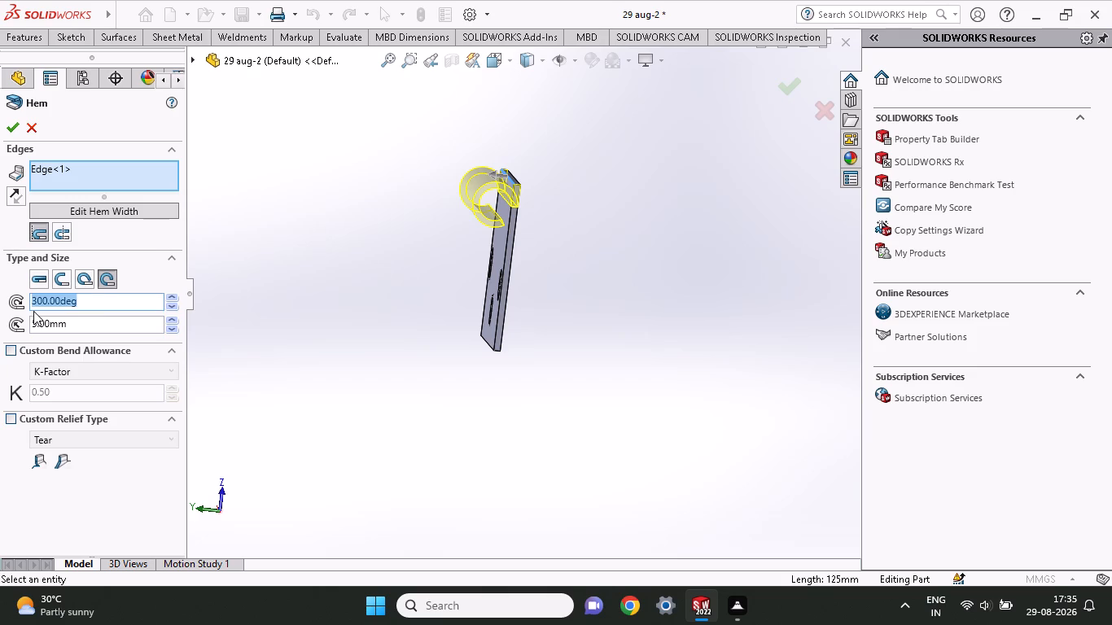
{"action": "key", "text": "2"}
{"action": "type", "text": "70"}
{"action": "key", "text": "Return"}
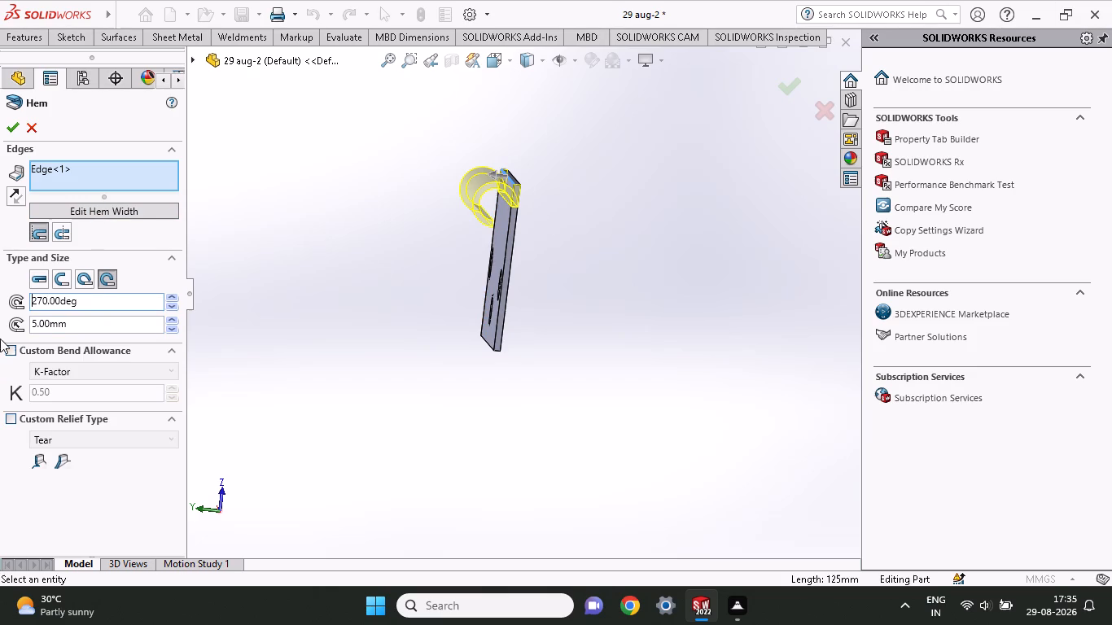
Accept the 270-degree rolled hem along the base flange's long edge and inspect the curl from several angles.
{"action": "left_click", "coordinate": [8, 125]}
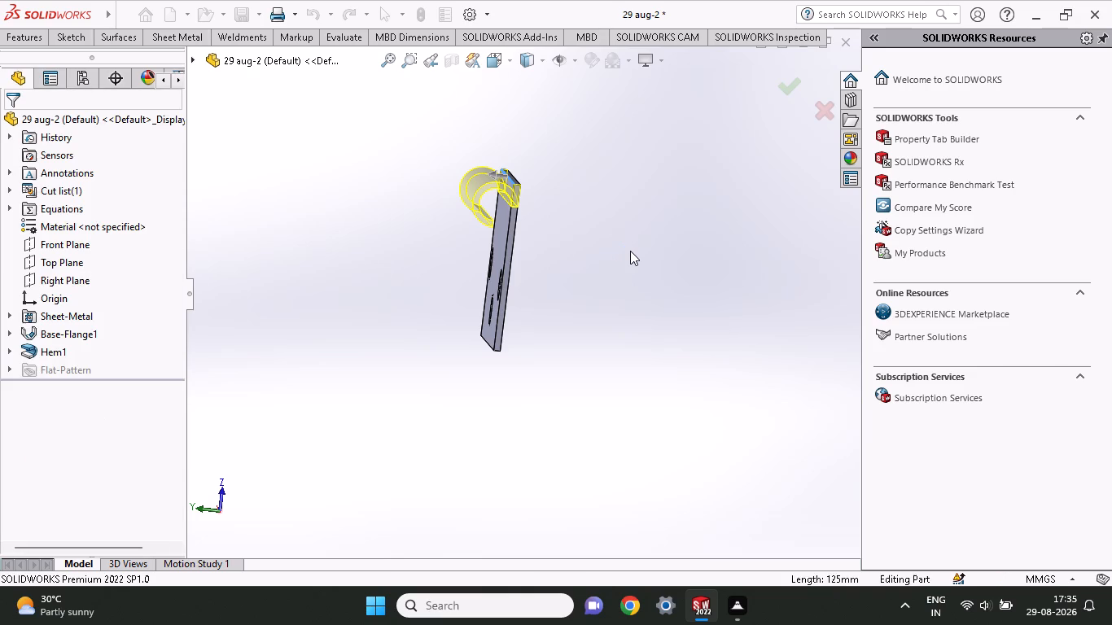
{"action": "middle_click_drag", "start_coordinate": [538, 220], "coordinate": [537, 181]}
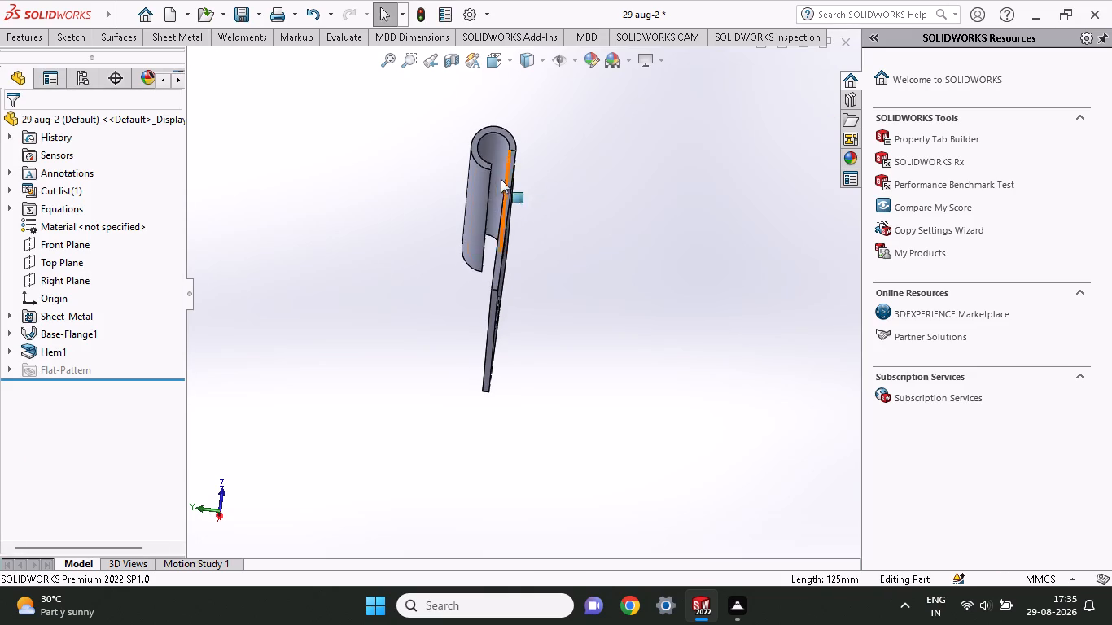
{"action": "middle_click_drag", "start_coordinate": [534, 172], "coordinate": [521, 179]}
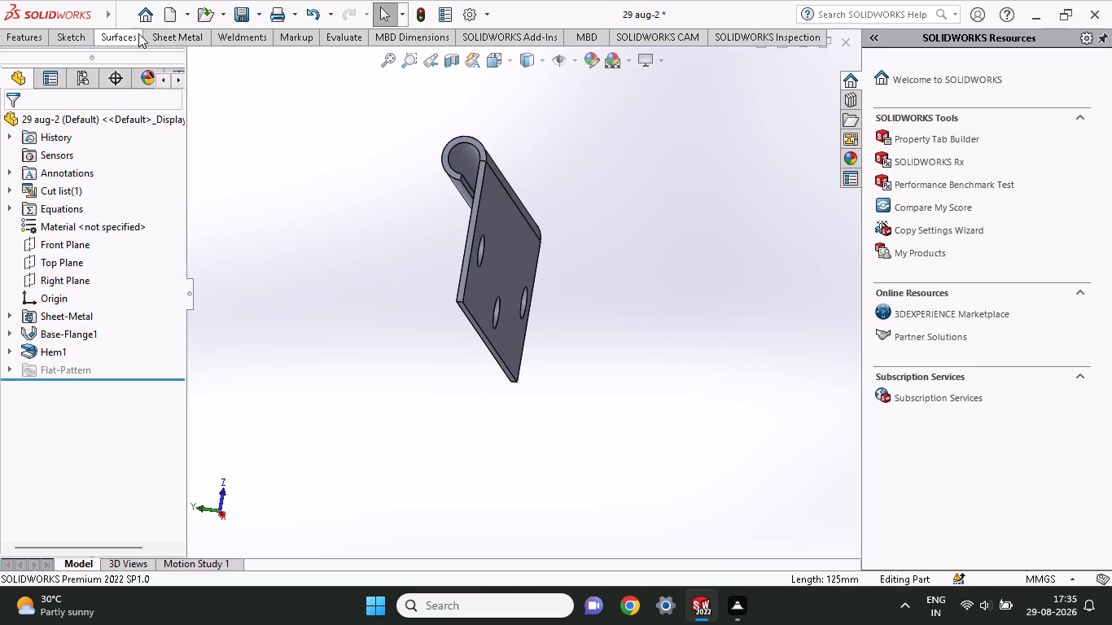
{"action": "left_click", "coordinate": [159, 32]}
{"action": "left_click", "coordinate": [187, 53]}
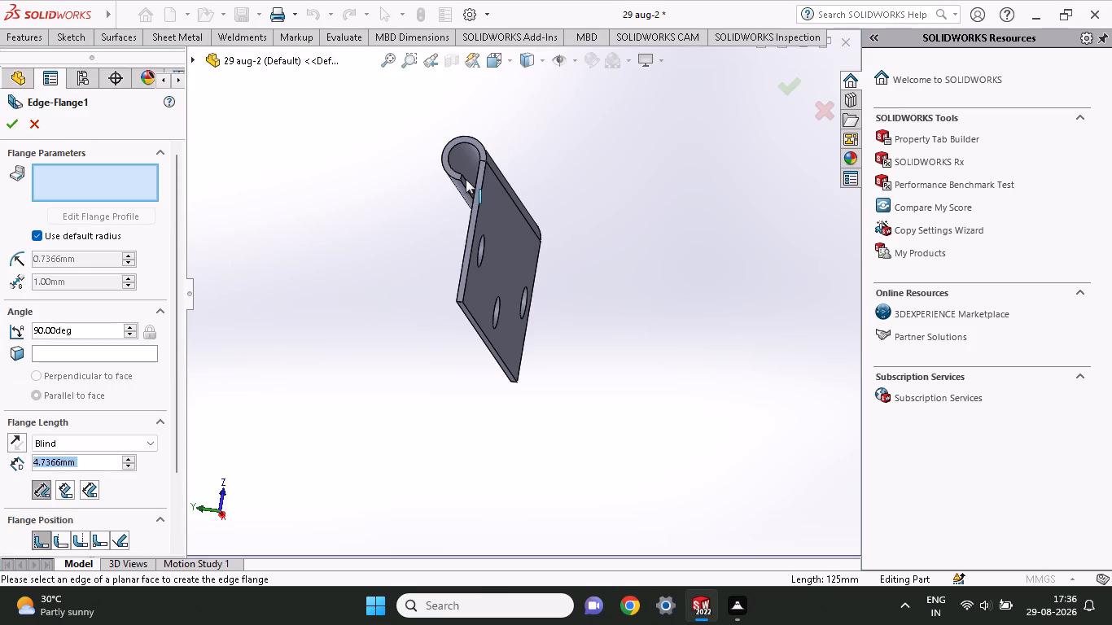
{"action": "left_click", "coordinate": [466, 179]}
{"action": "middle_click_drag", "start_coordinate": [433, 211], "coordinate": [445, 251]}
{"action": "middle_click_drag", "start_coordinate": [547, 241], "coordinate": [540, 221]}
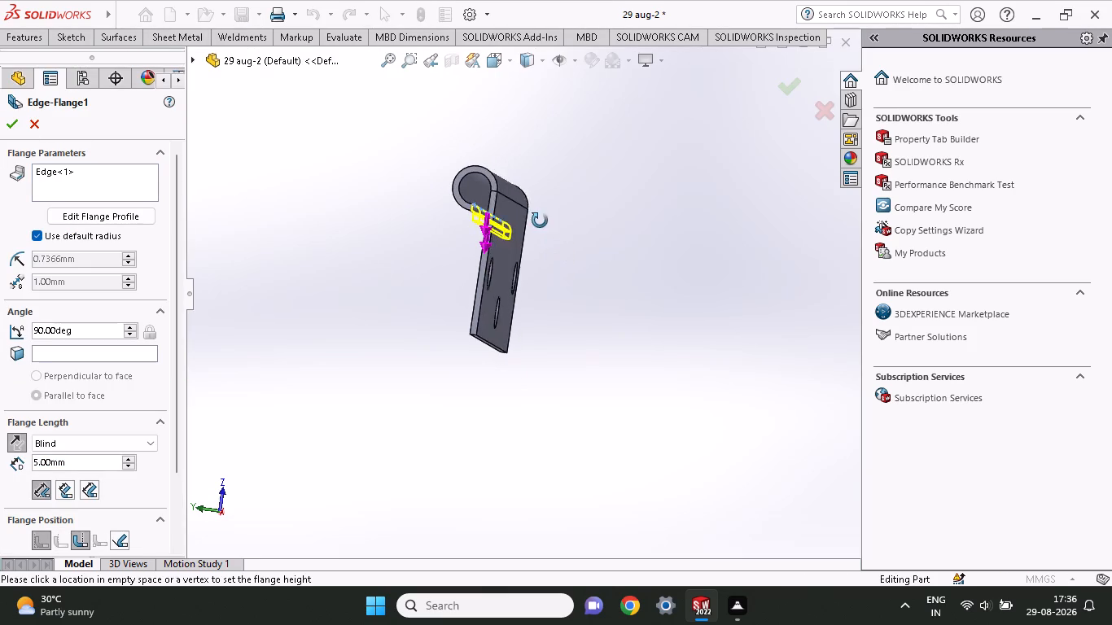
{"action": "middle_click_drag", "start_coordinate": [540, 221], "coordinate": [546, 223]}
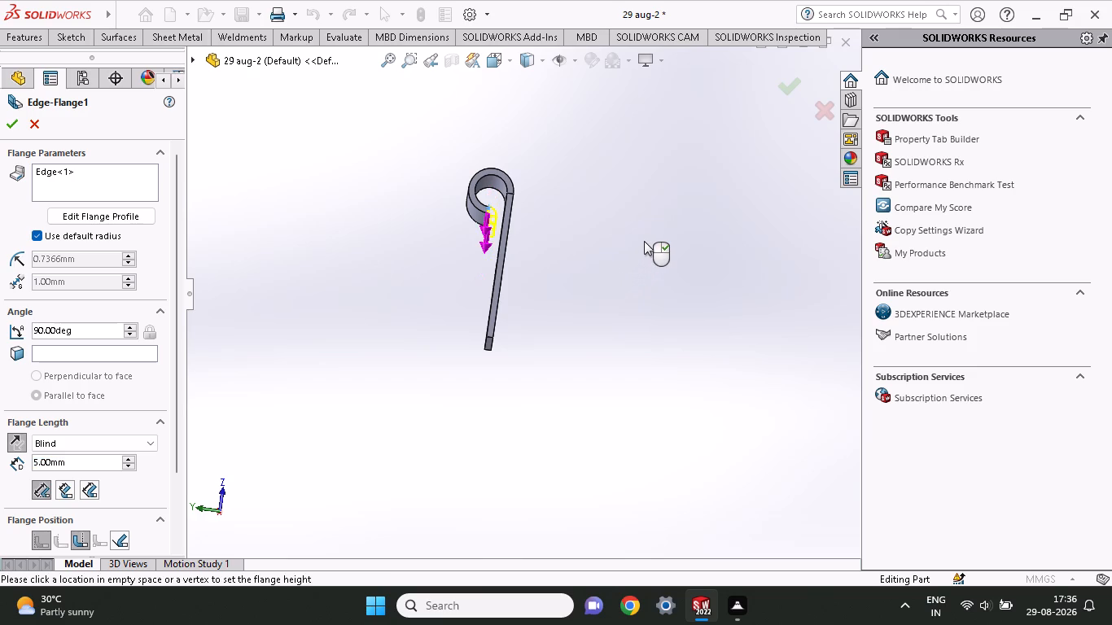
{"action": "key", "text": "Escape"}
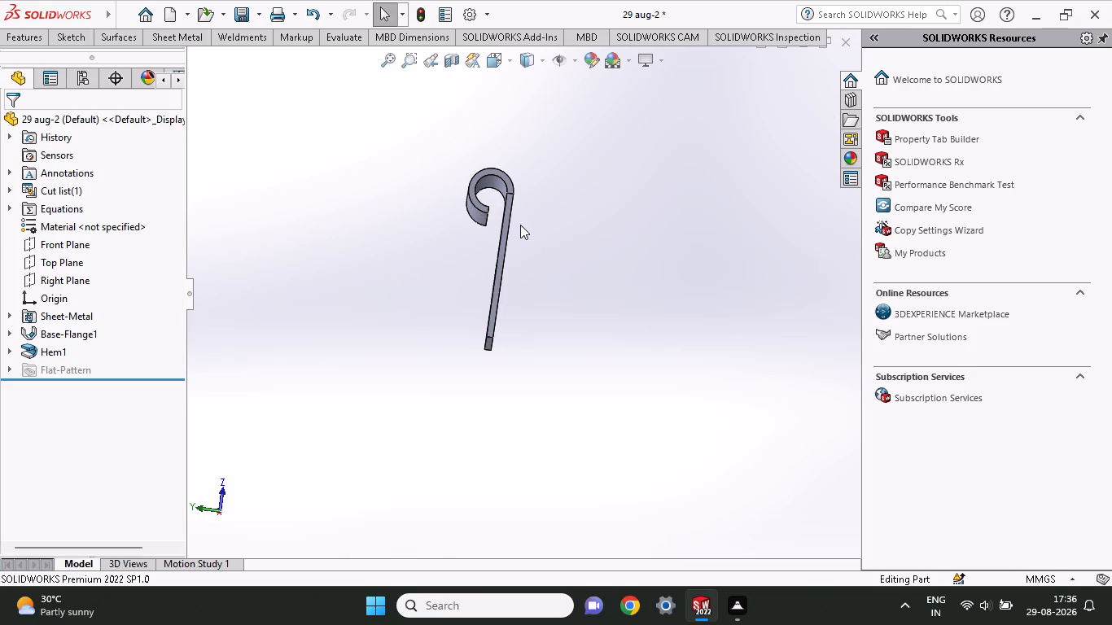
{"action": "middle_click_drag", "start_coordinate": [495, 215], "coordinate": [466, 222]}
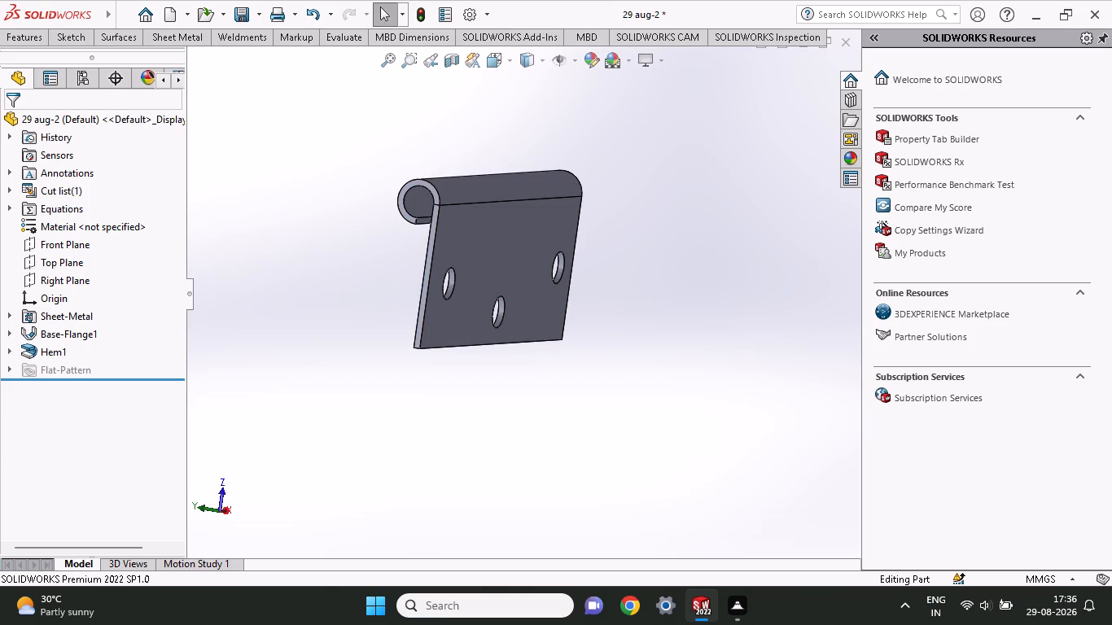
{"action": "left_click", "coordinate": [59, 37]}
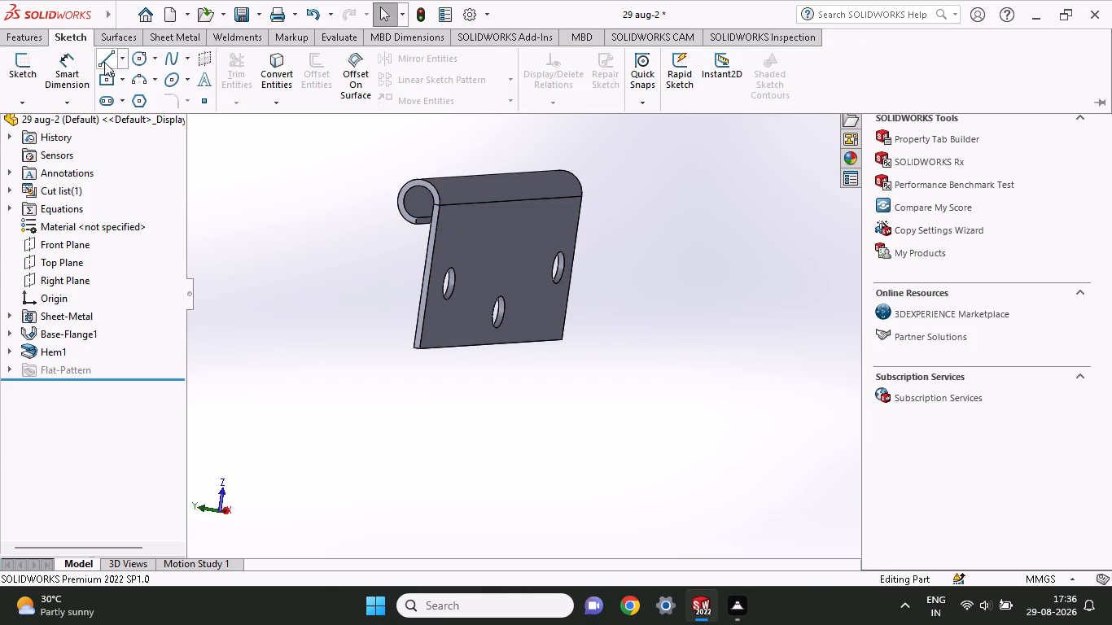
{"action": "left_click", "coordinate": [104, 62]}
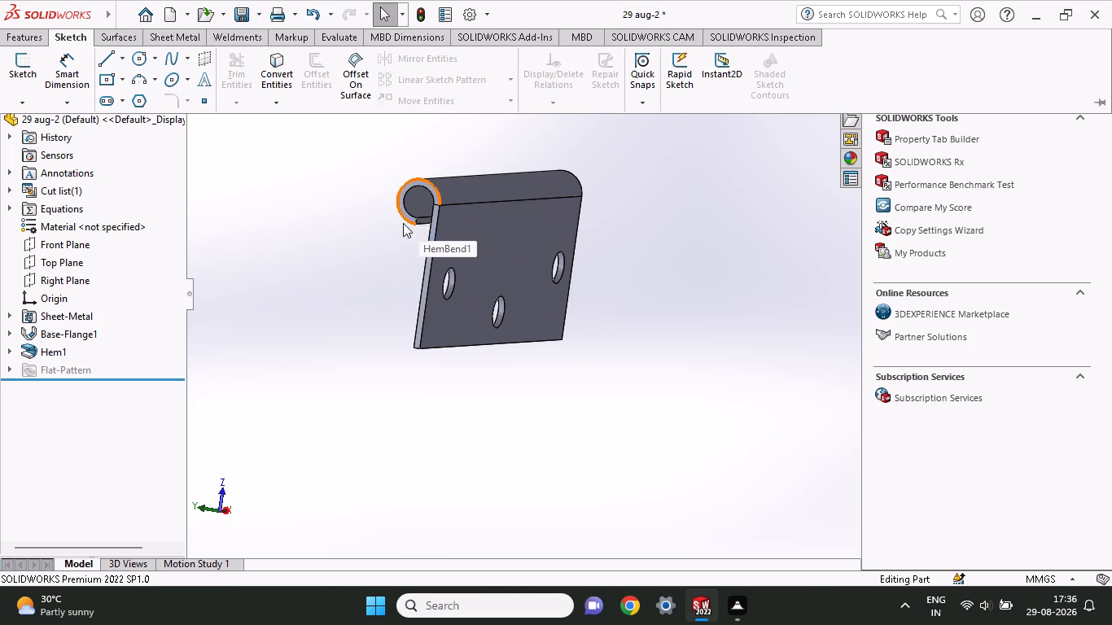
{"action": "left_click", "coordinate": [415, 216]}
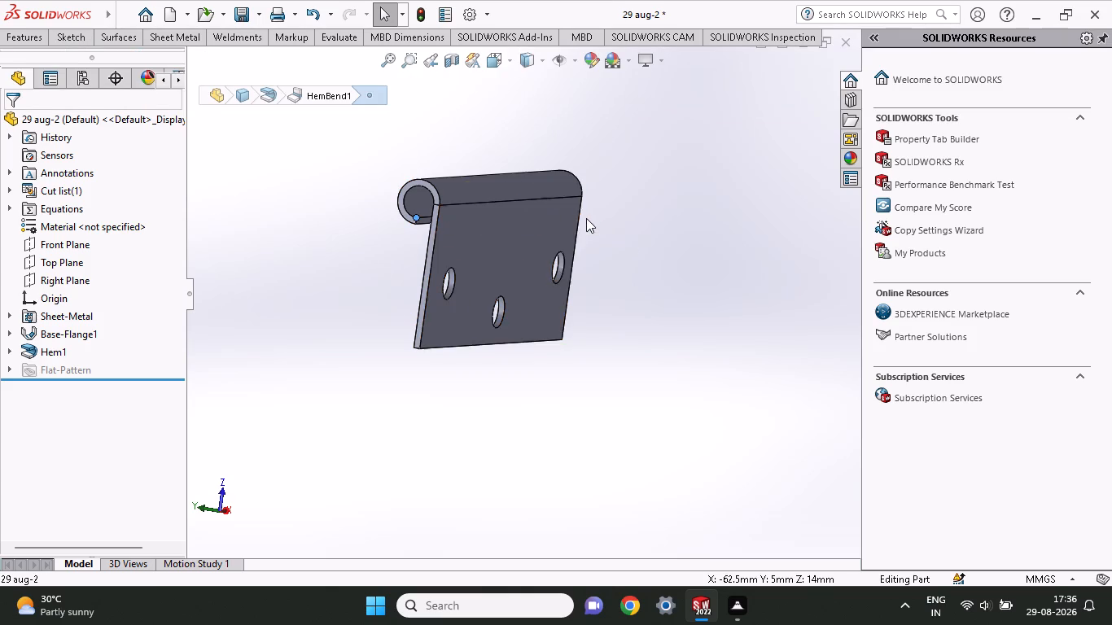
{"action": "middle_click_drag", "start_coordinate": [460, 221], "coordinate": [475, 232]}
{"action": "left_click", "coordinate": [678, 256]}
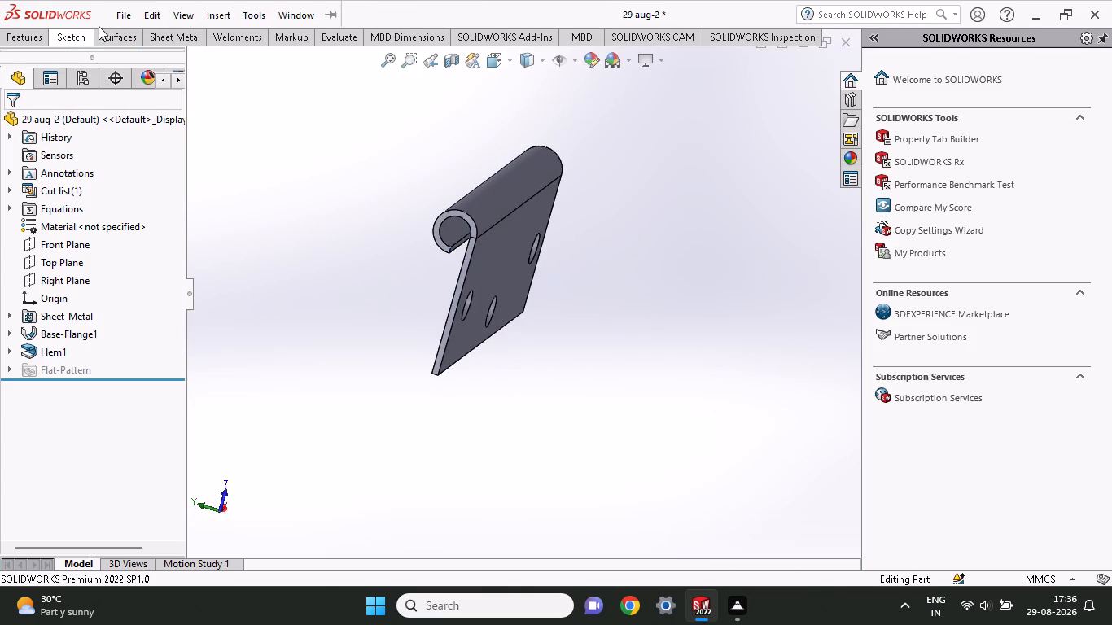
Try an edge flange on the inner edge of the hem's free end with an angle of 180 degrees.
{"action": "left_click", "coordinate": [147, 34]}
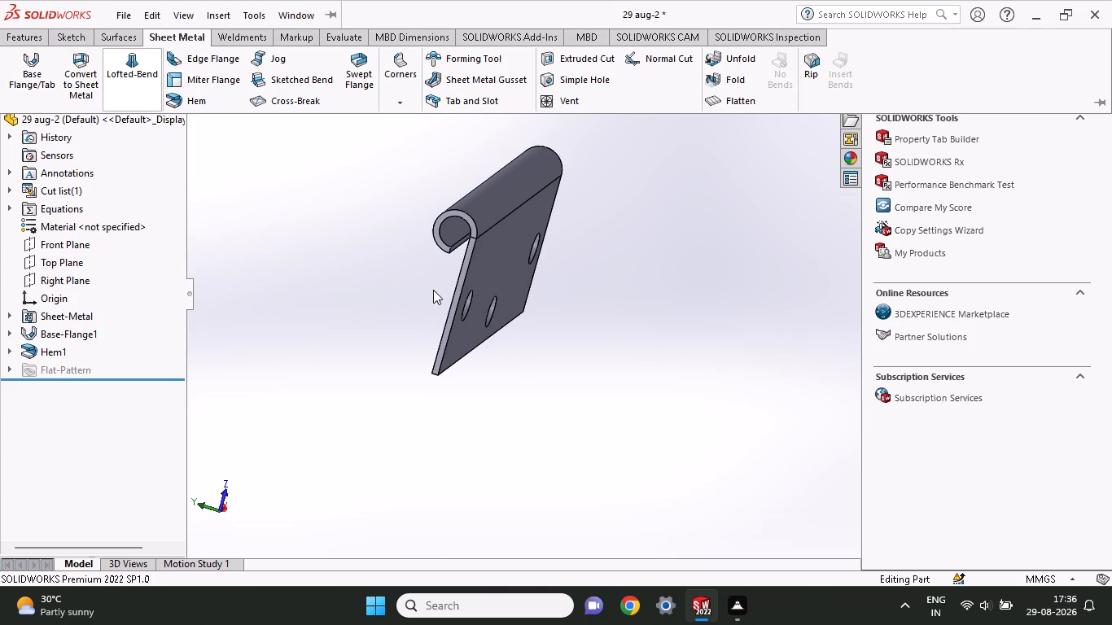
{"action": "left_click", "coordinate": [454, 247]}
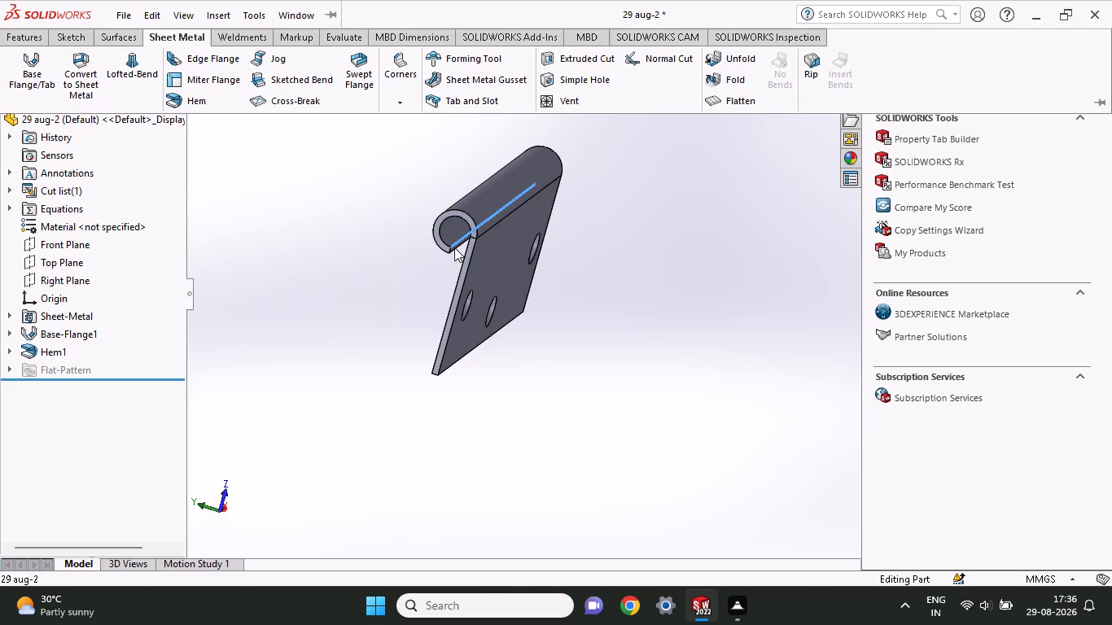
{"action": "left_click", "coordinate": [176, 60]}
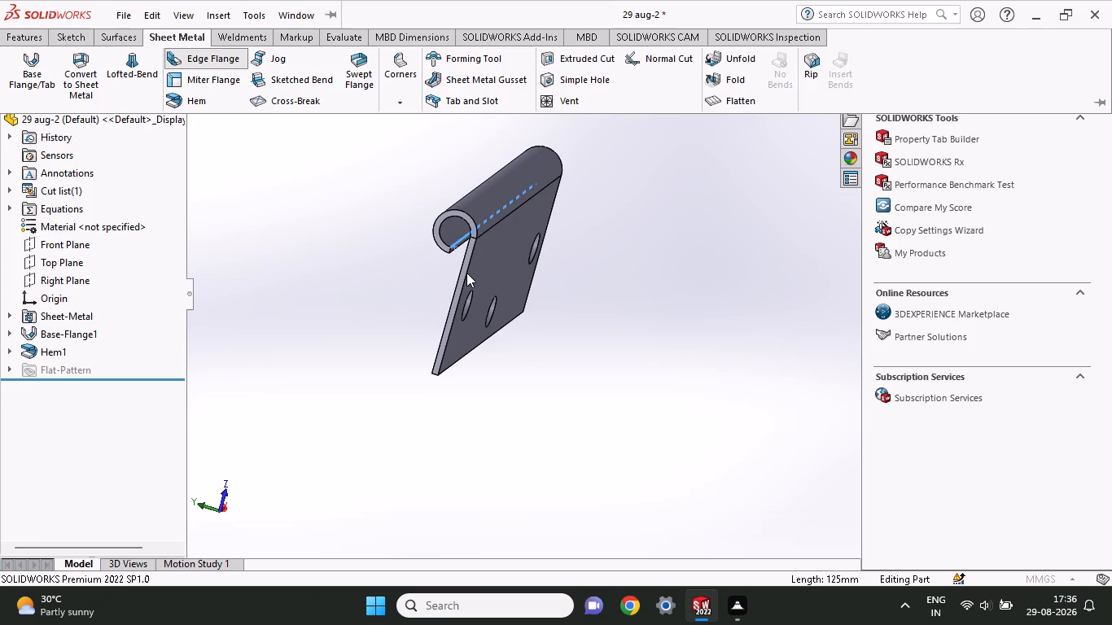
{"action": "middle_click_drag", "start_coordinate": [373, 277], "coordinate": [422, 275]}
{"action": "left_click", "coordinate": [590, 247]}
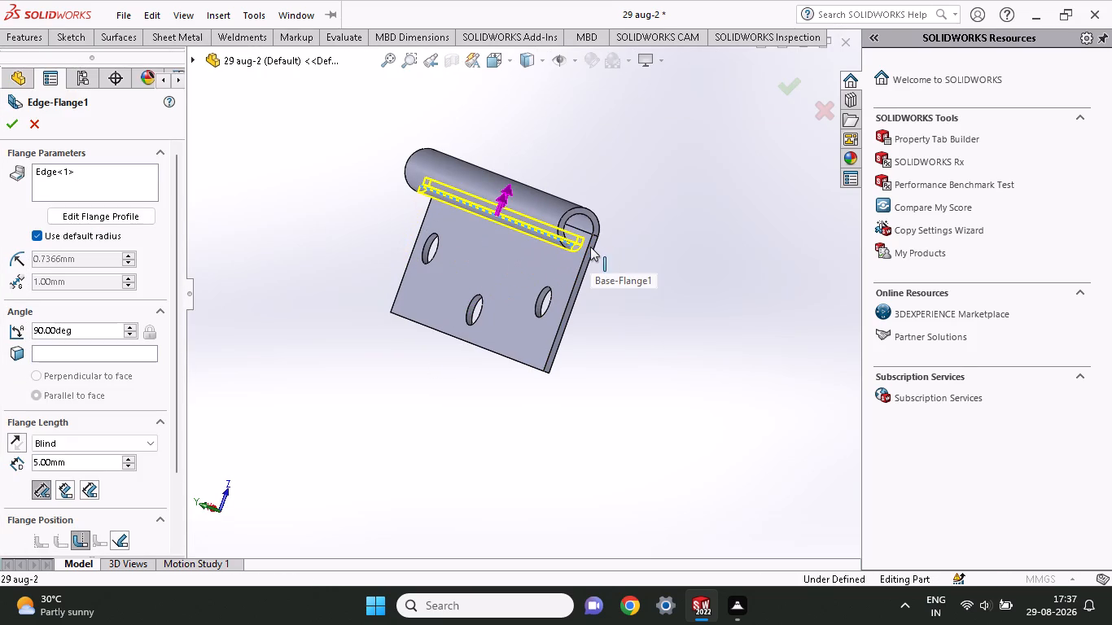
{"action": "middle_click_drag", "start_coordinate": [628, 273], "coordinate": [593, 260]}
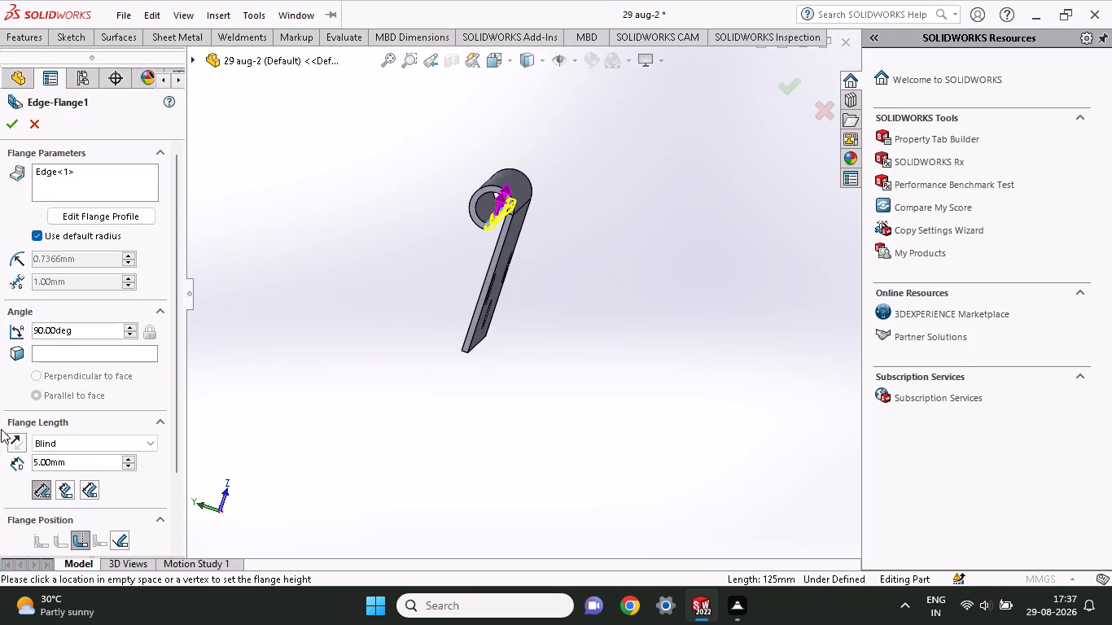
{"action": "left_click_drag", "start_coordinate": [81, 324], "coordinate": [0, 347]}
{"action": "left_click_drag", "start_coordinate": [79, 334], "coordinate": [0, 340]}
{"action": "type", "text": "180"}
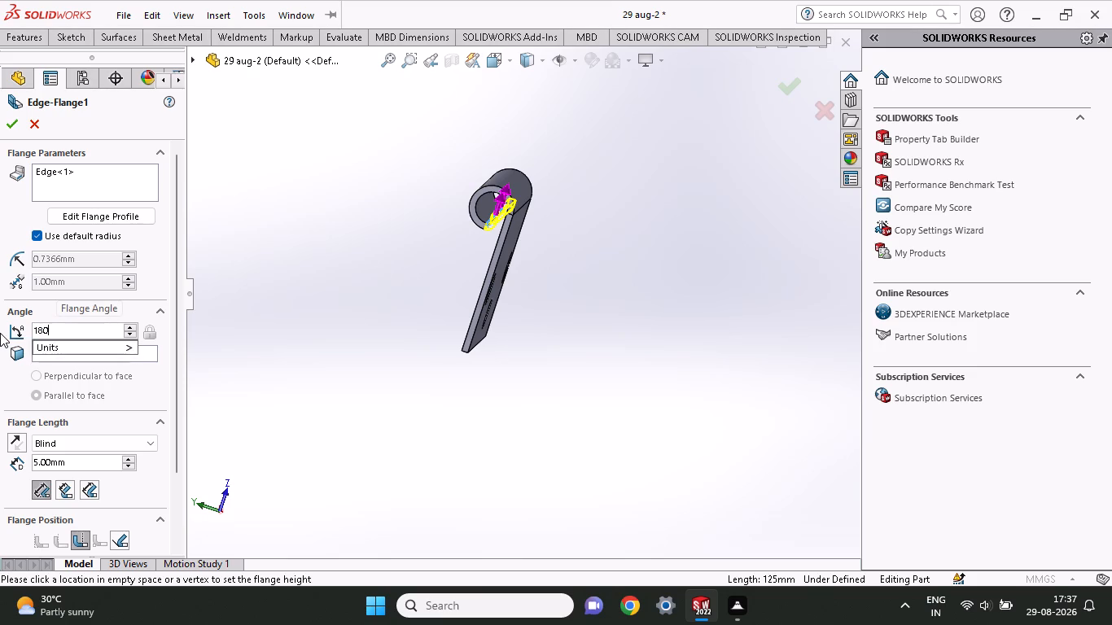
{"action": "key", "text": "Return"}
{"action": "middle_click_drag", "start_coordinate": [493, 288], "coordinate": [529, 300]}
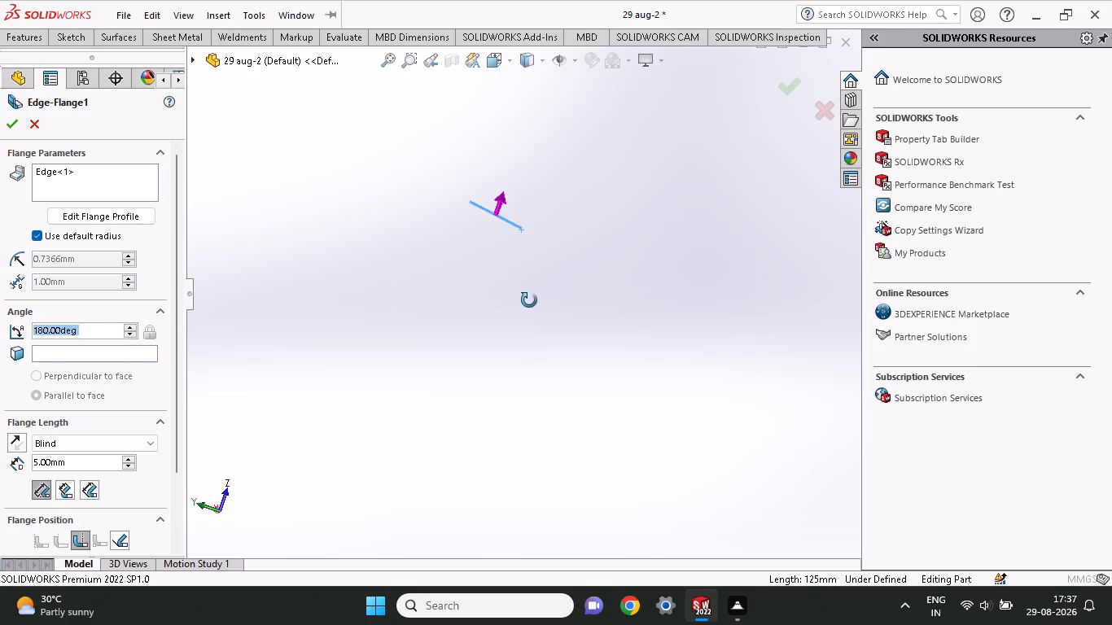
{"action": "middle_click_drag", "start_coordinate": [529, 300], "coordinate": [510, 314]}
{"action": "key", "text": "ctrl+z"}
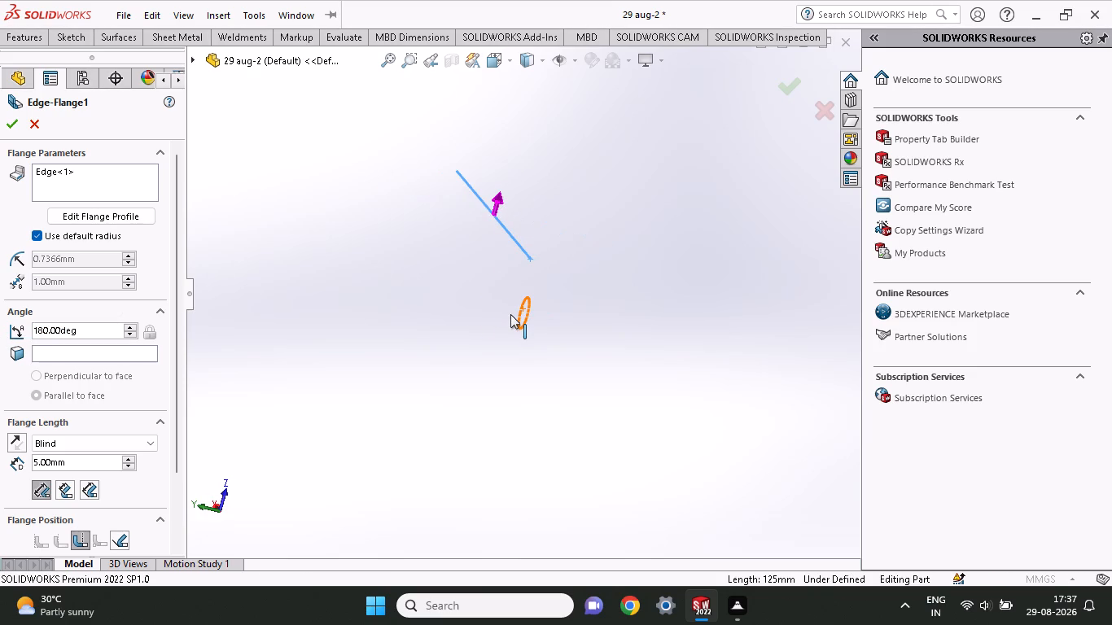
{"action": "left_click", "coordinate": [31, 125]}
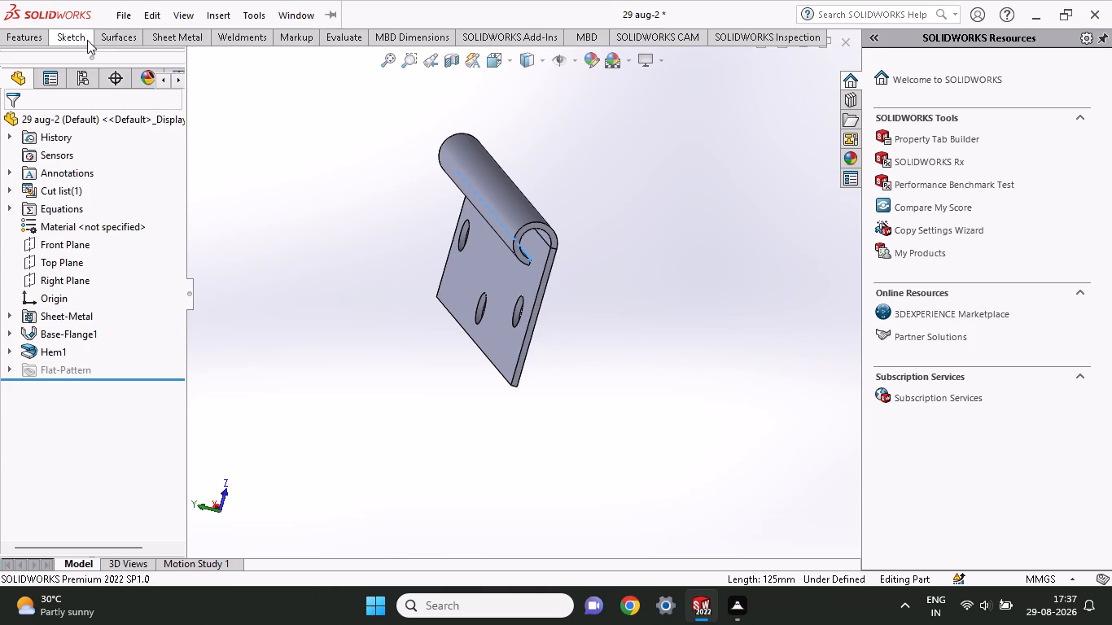
Start an edge flange on the hem's free inner edge with a 30-degree angle and a blind length of 29 mm.
{"action": "left_click", "coordinate": [184, 32]}
{"action": "left_click", "coordinate": [175, 58]}
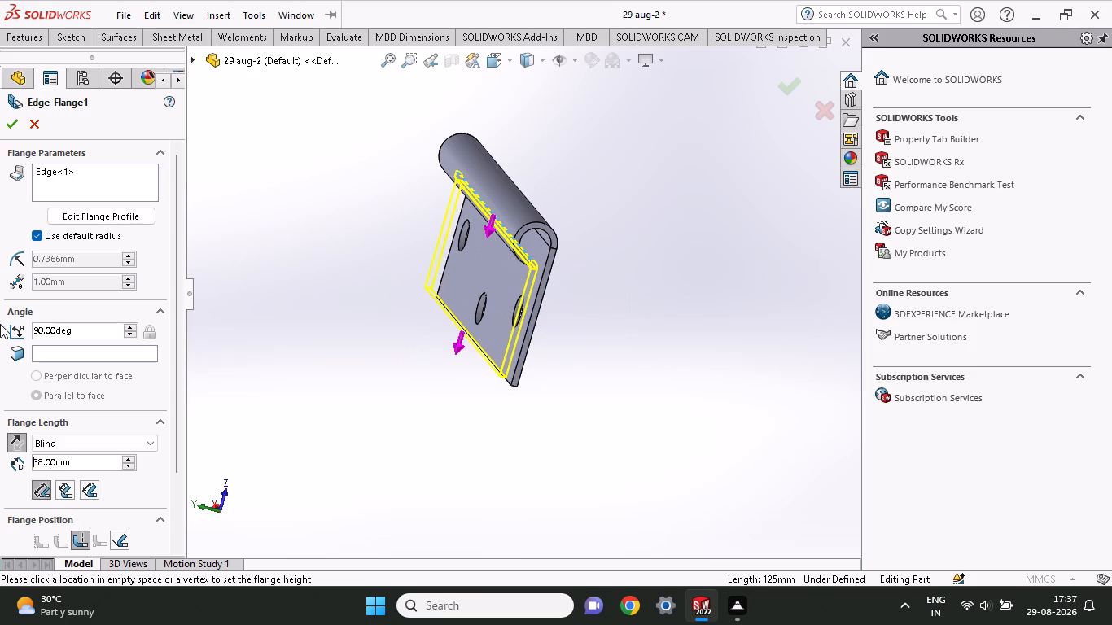
{"action": "left_click", "coordinate": [131, 330]}
{"action": "triple_click", "coordinate": [131, 330]}
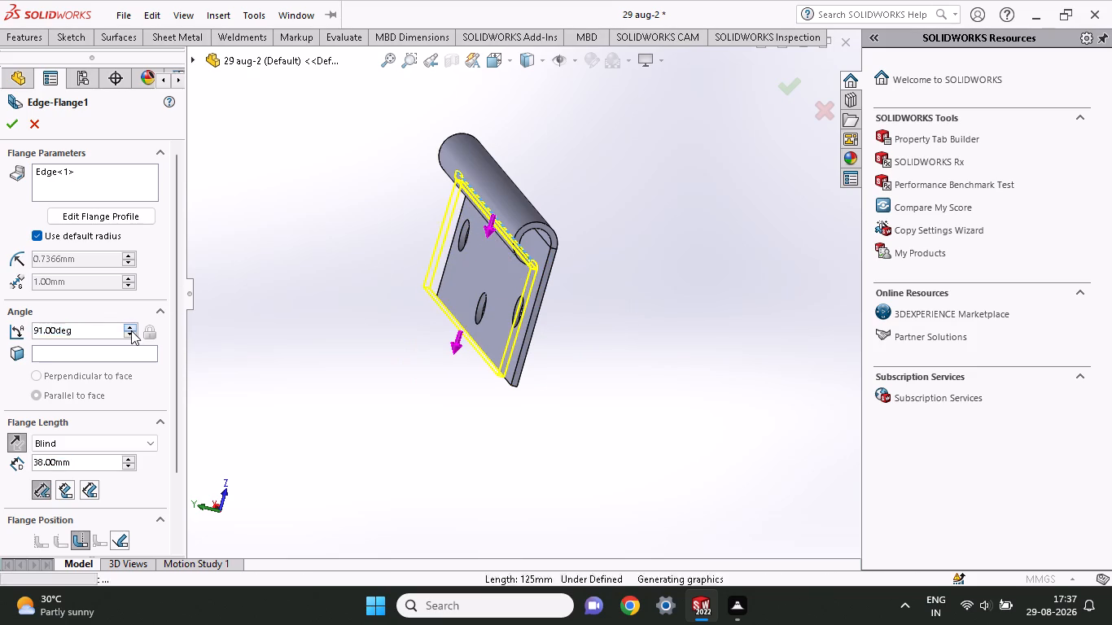
{"action": "triple_click", "coordinate": [131, 330]}
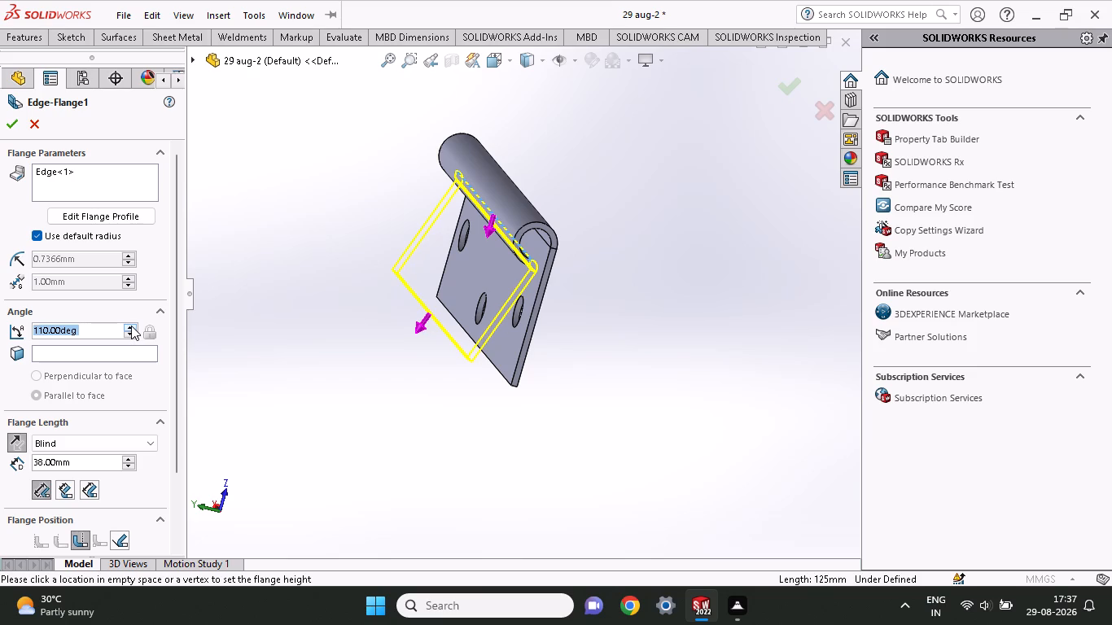
{"action": "left_click", "coordinate": [131, 326]}
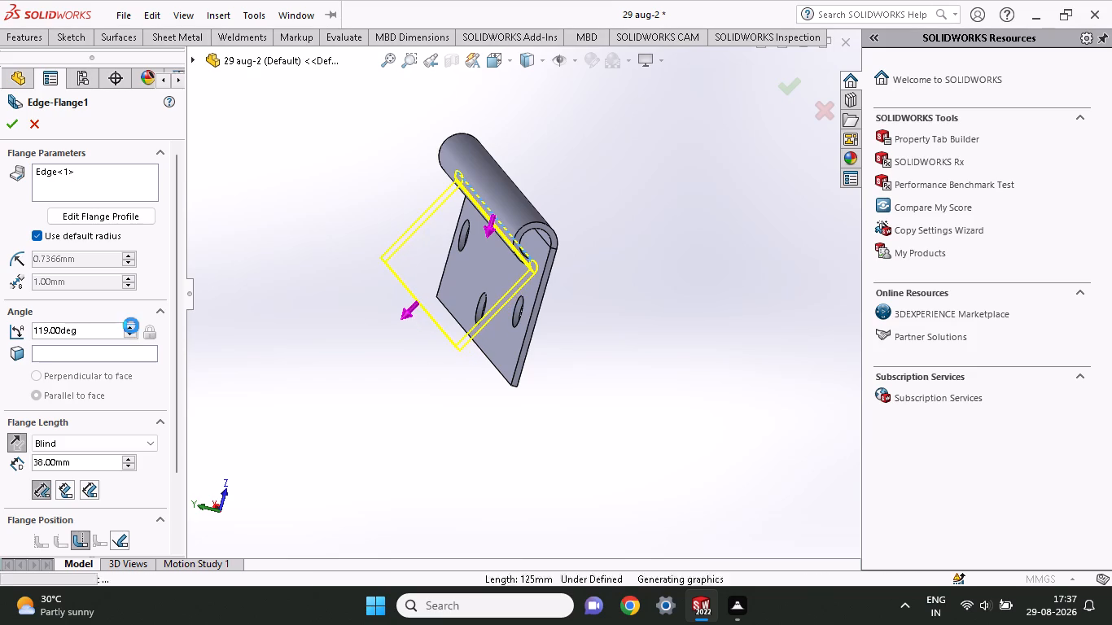
{"action": "left_click", "coordinate": [131, 334]}
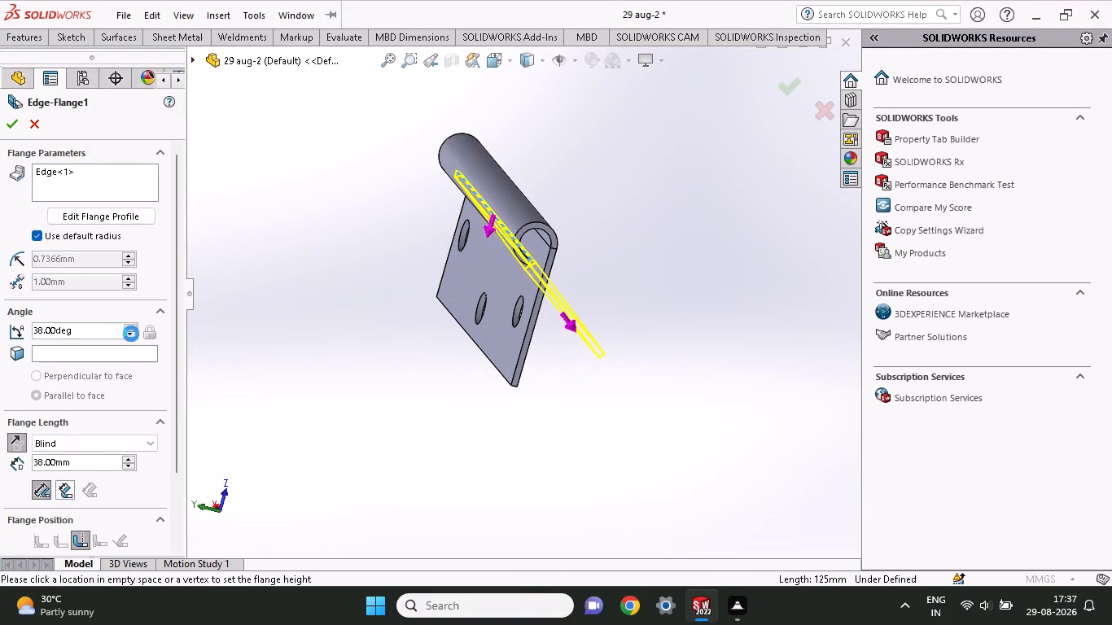
{"action": "left_click", "coordinate": [131, 334]}
{"action": "triple_click", "coordinate": [131, 334]}
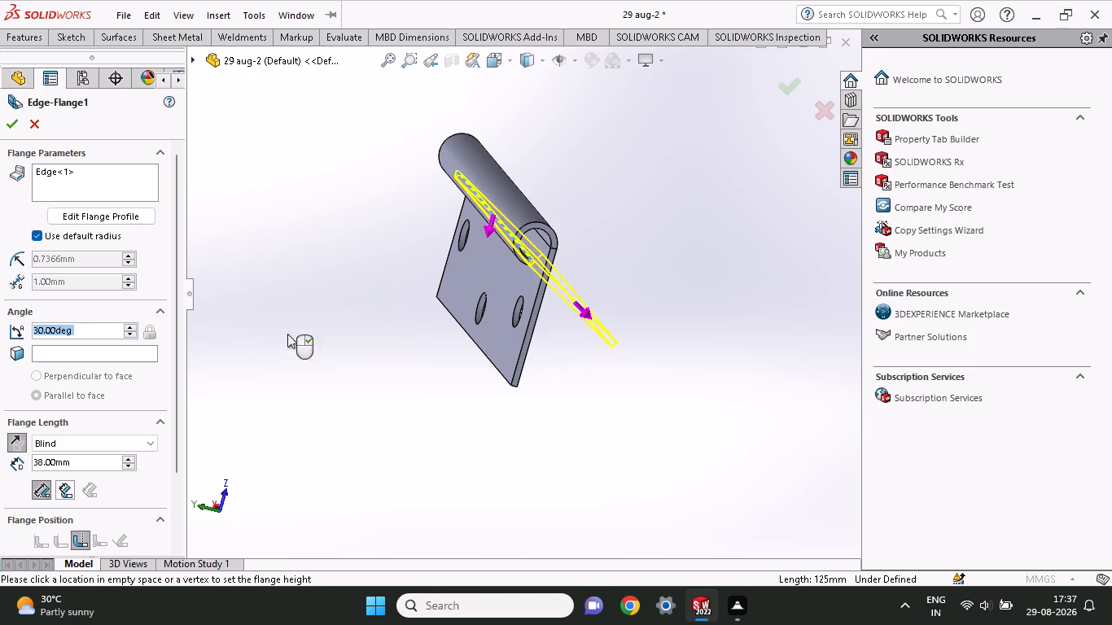
{"action": "middle_click_drag", "start_coordinate": [619, 321], "coordinate": [613, 297]}
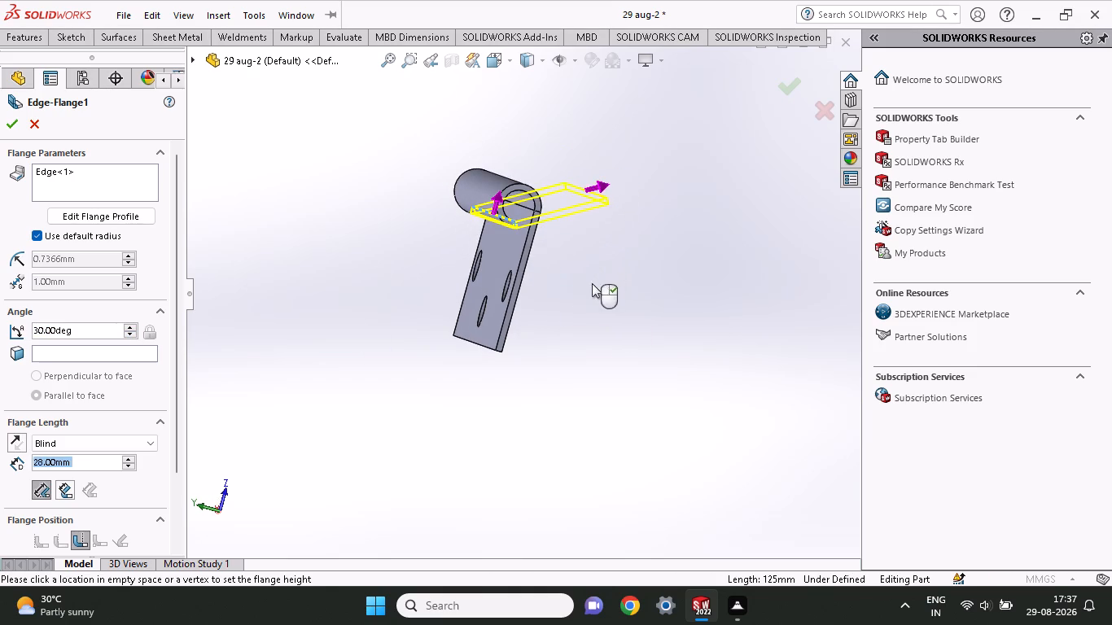
{"action": "left_click", "coordinate": [606, 272]}
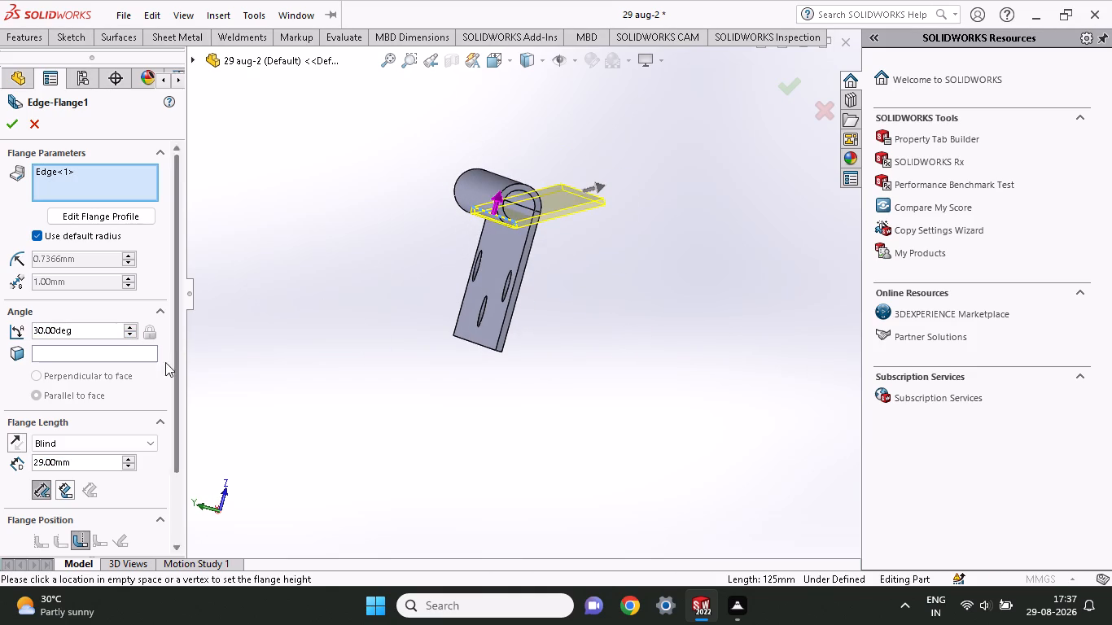
Reduce the edge flange's angle to 1 degree.
{"action": "left_click", "coordinate": [130, 334]}
{"action": "triple_click", "coordinate": [130, 334]}
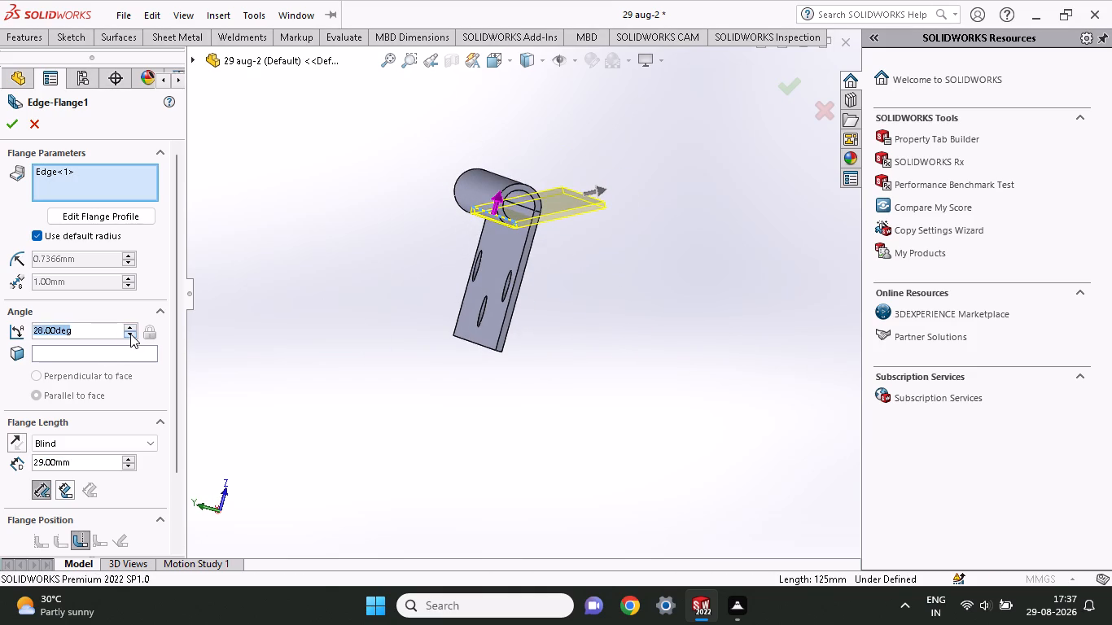
{"action": "triple_click", "coordinate": [130, 334]}
{"action": "triple_click", "coordinate": [130, 334]}
{"action": "triple_click", "coordinate": [130, 334]}
{"action": "triple_click", "coordinate": [130, 334]}
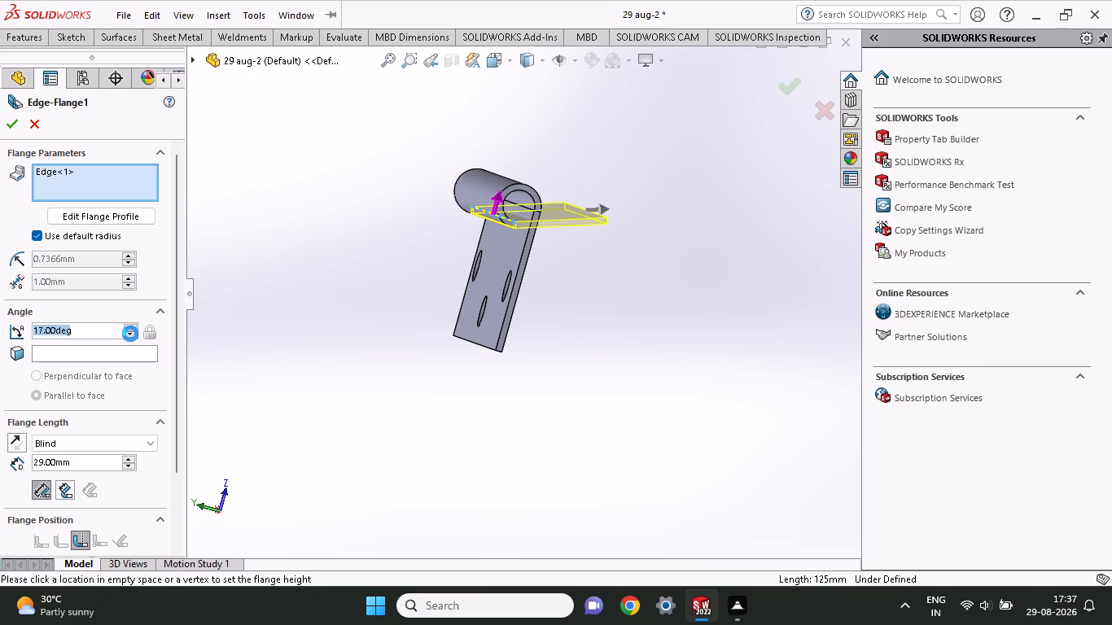
{"action": "triple_click", "coordinate": [130, 334]}
{"action": "triple_click", "coordinate": [130, 334]}
{"action": "double_click", "coordinate": [130, 334]}
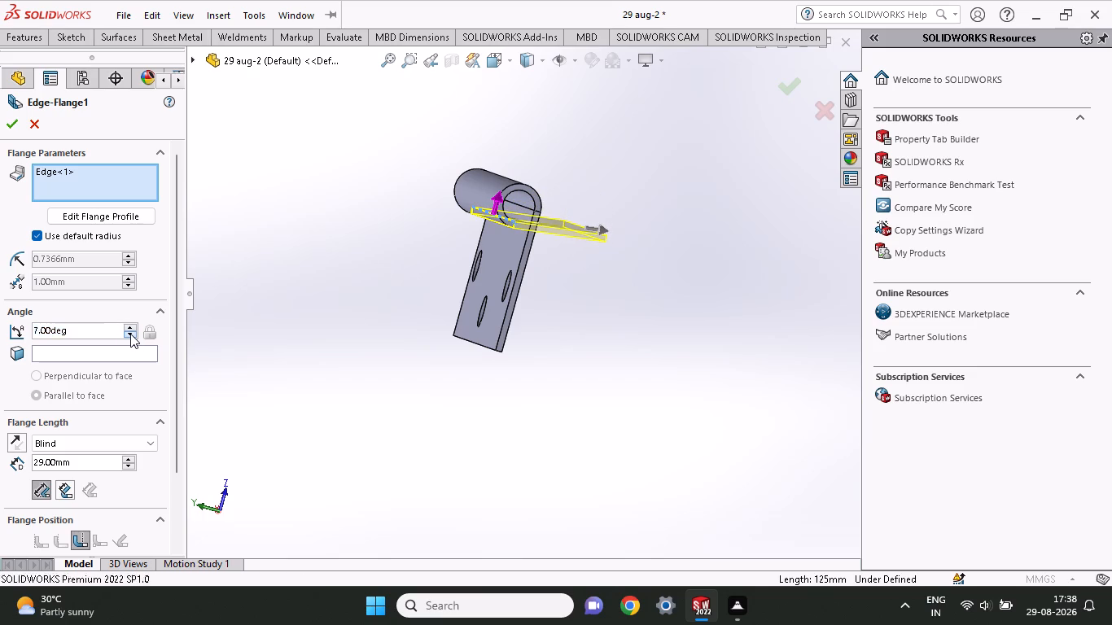
{"action": "left_click", "coordinate": [130, 334]}
{"action": "double_click", "coordinate": [130, 334]}
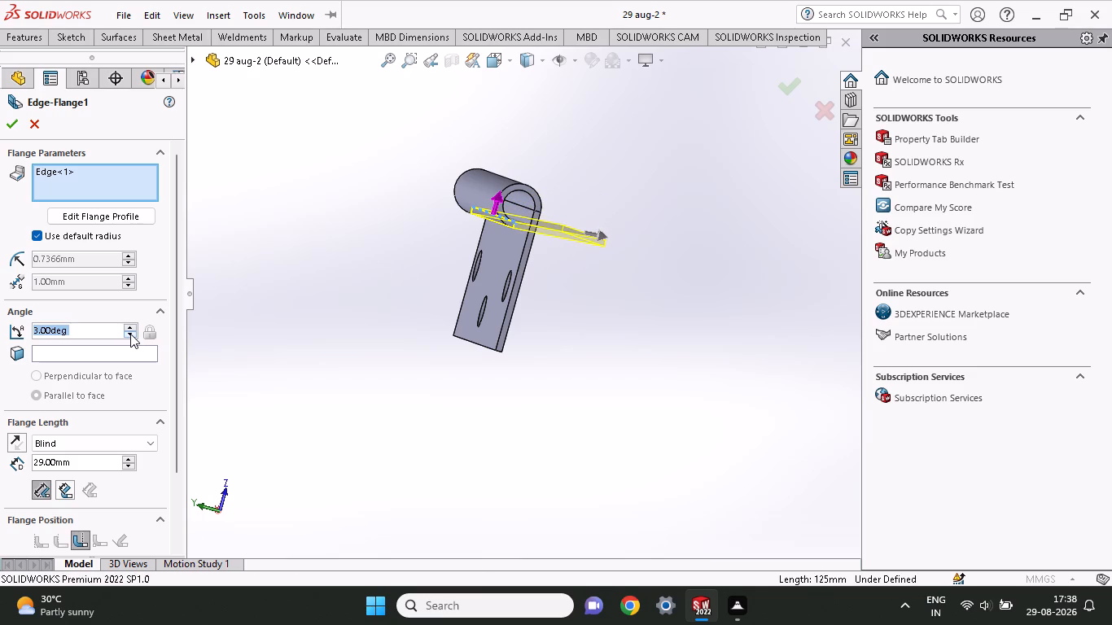
{"action": "left_click", "coordinate": [130, 334]}
{"action": "left_click", "coordinate": [130, 334]}
{"action": "left_click", "coordinate": [130, 334]}
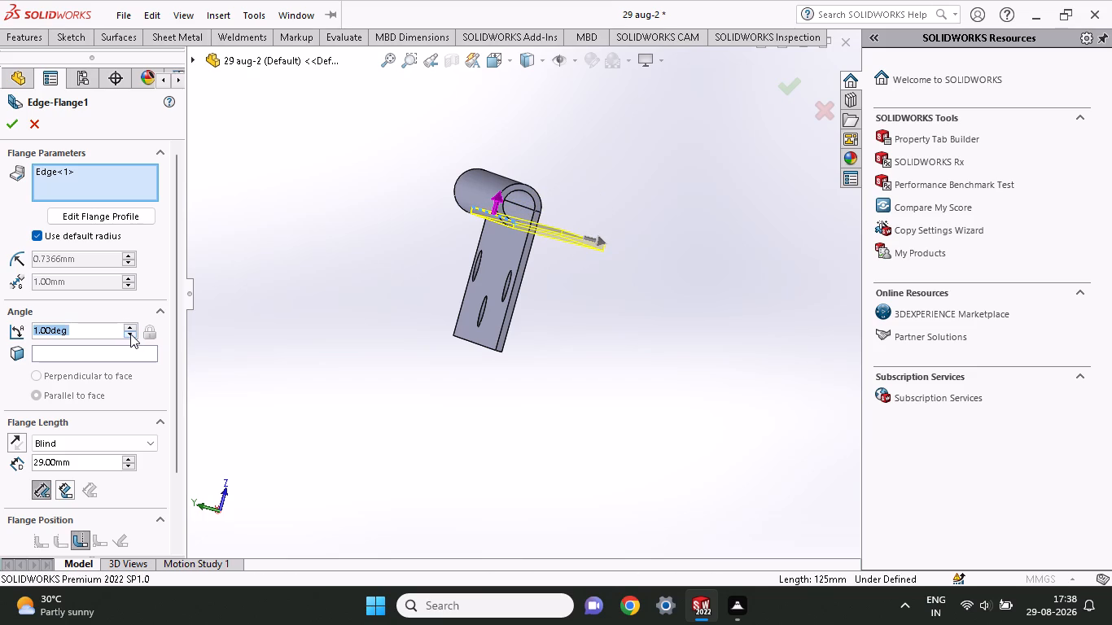
Set the edge flange's blind length to 5 mm, keeping its 1-degree angle, and accept the flange on the hem's free end.
{"action": "middle_click", "coordinate": [624, 292]}
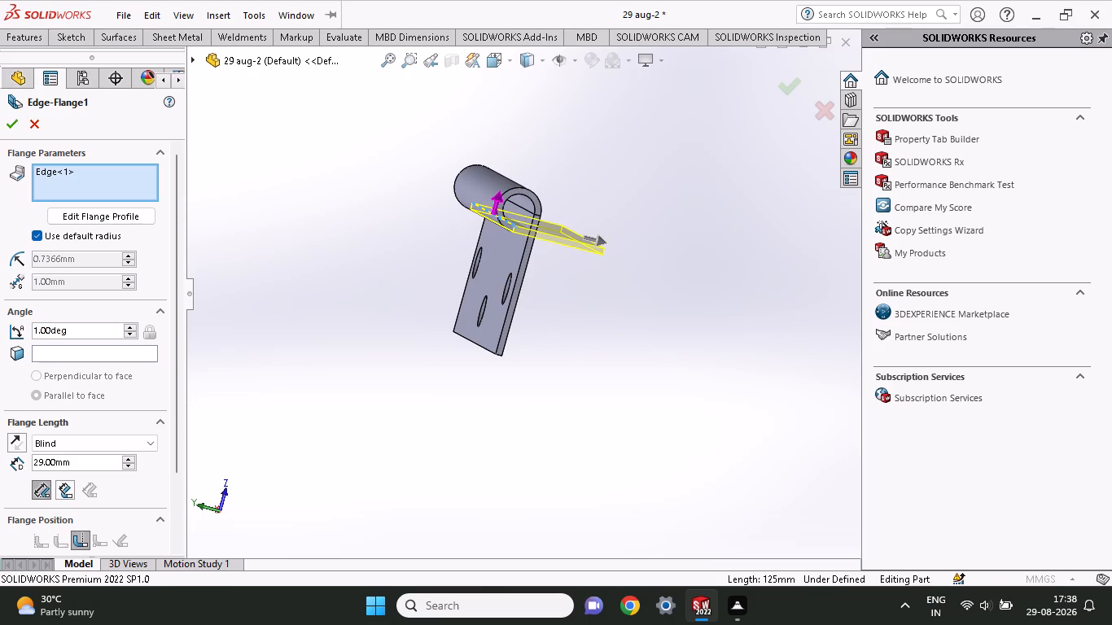
{"action": "left_click_drag", "start_coordinate": [85, 466], "coordinate": [29, 470]}
{"action": "key", "text": "5"}
{"action": "key", "text": "Return"}
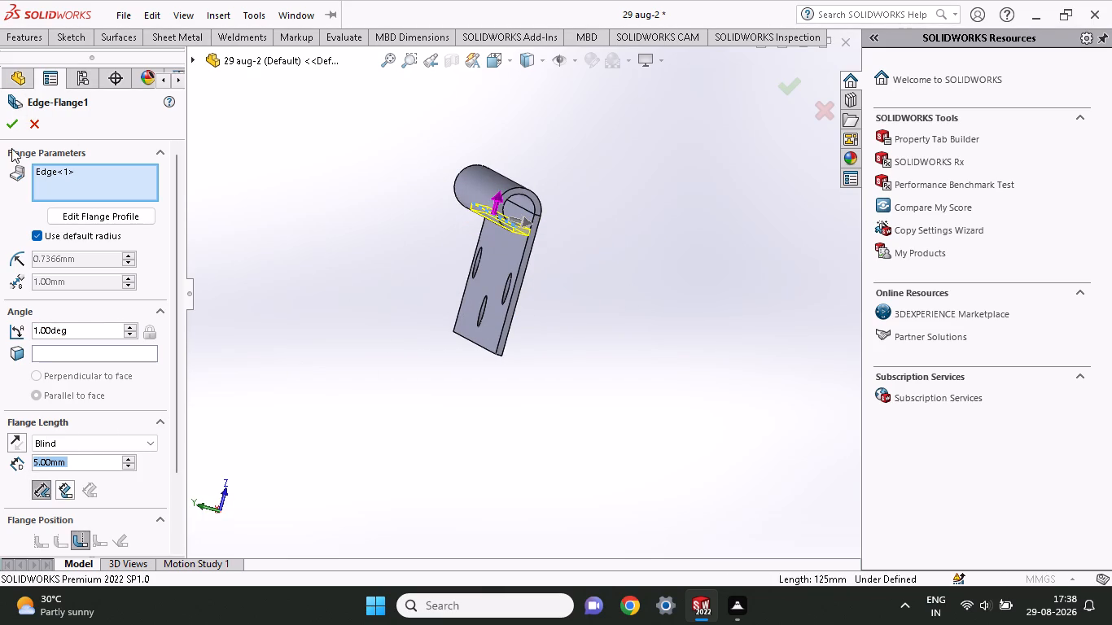
{"action": "left_click", "coordinate": [11, 130]}
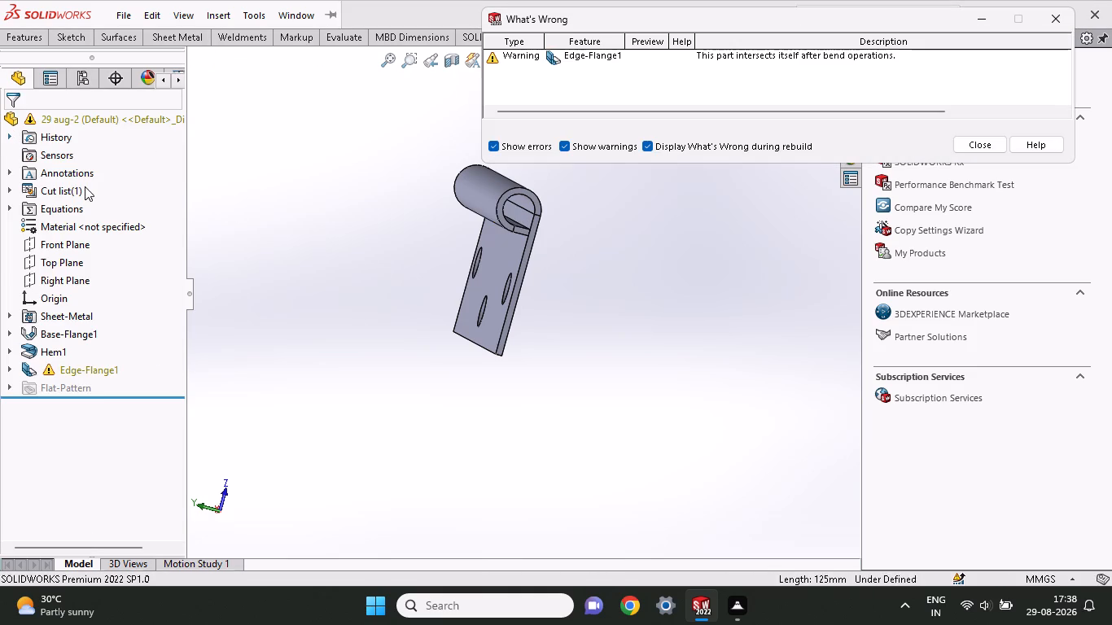
{"action": "left_click", "coordinate": [969, 146]}
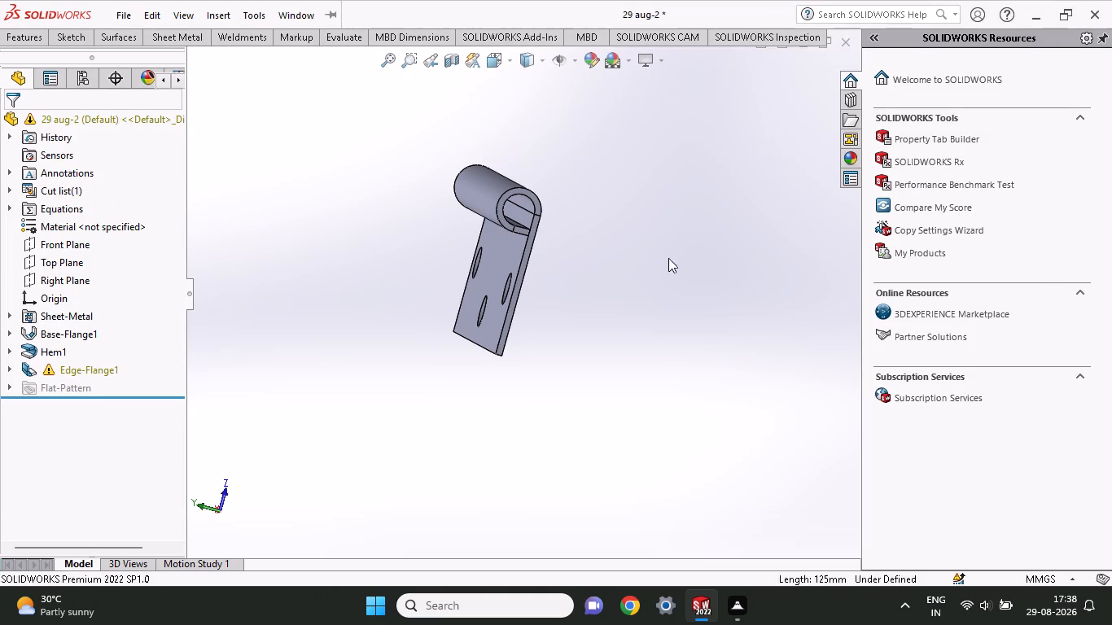
Examine the new edge flange inside the rolled hem from several angles.
{"action": "middle_click_drag", "start_coordinate": [553, 333], "coordinate": [544, 380]}
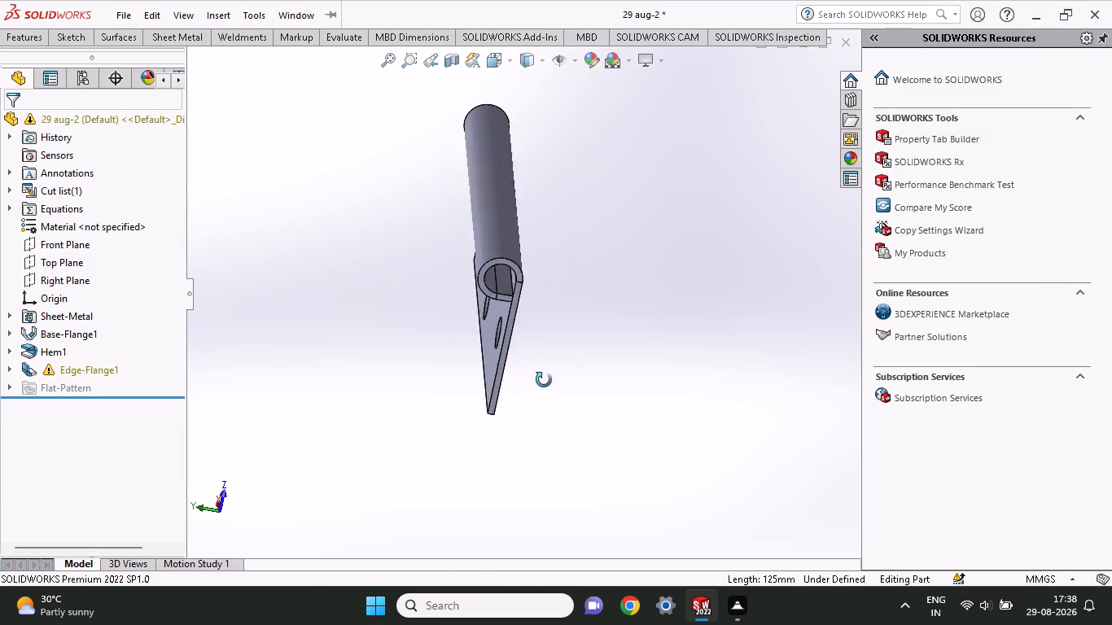
{"action": "middle_click_drag", "start_coordinate": [544, 380], "coordinate": [545, 314]}
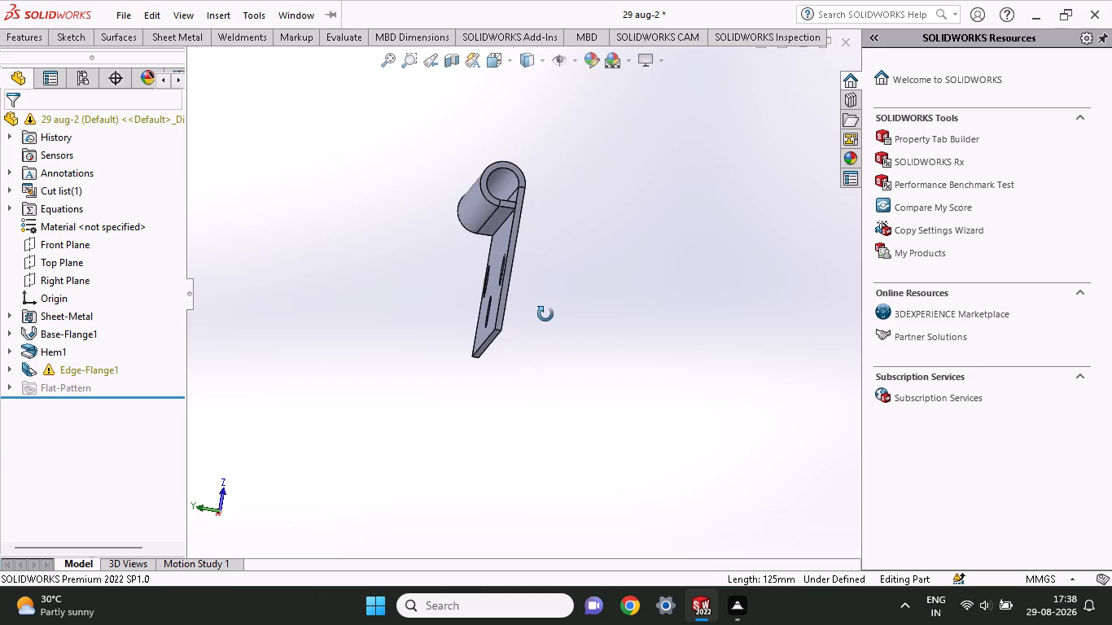
{"action": "middle_click_drag", "start_coordinate": [545, 314], "coordinate": [538, 321]}
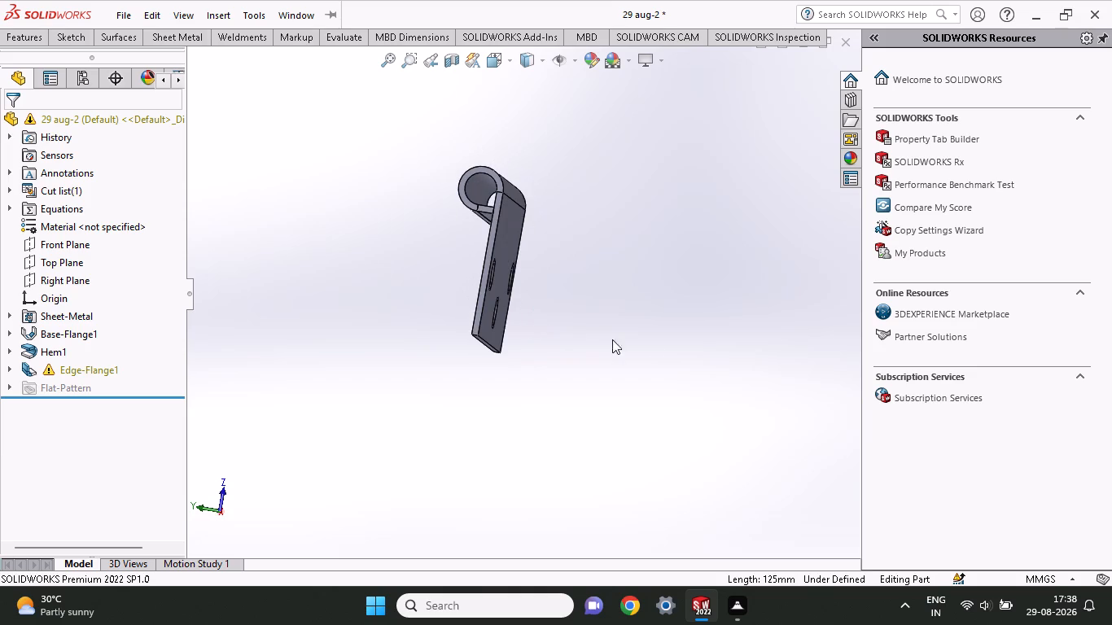
{"action": "middle_click_drag", "start_coordinate": [545, 310], "coordinate": [551, 311]}
{"action": "middle_click_drag", "start_coordinate": [551, 311], "coordinate": [582, 354]}
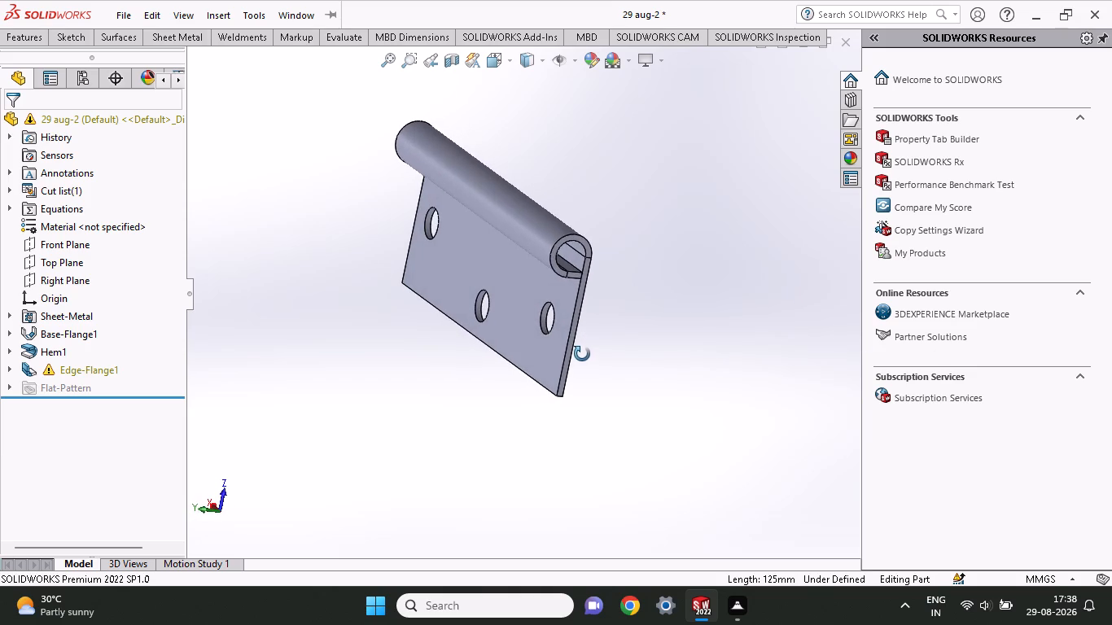
{"action": "middle_click_drag", "start_coordinate": [582, 354], "coordinate": [621, 367]}
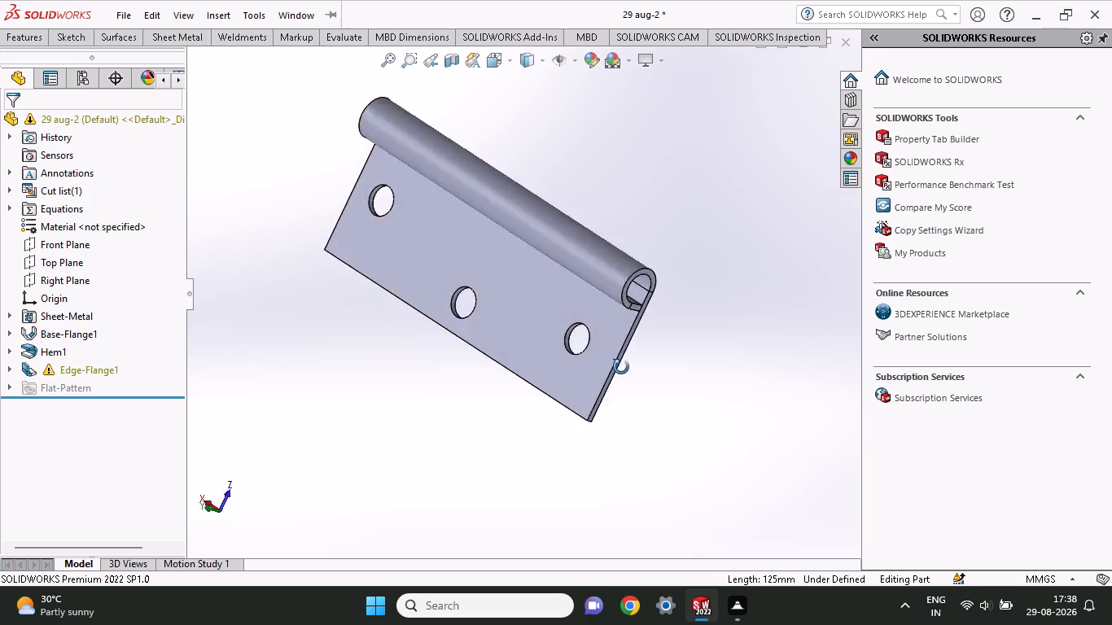
{"action": "middle_click_drag", "start_coordinate": [621, 367], "coordinate": [590, 312]}
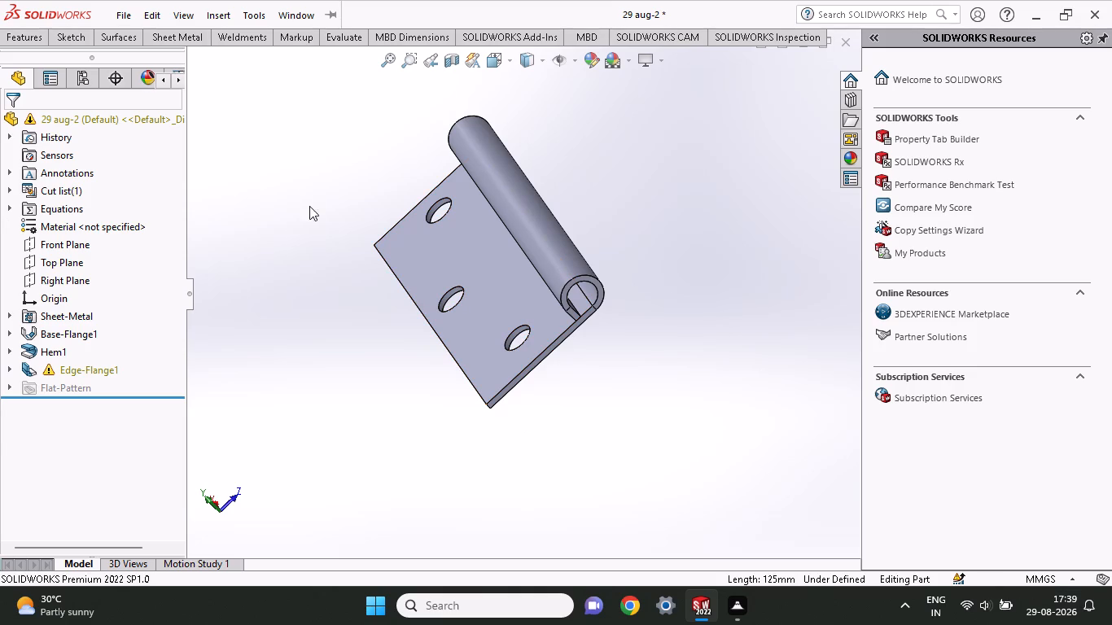
Roll the feature history back to just before the Flat-Pattern feature.
{"action": "left_click_drag", "start_coordinate": [112, 396], "coordinate": [0, 366]}
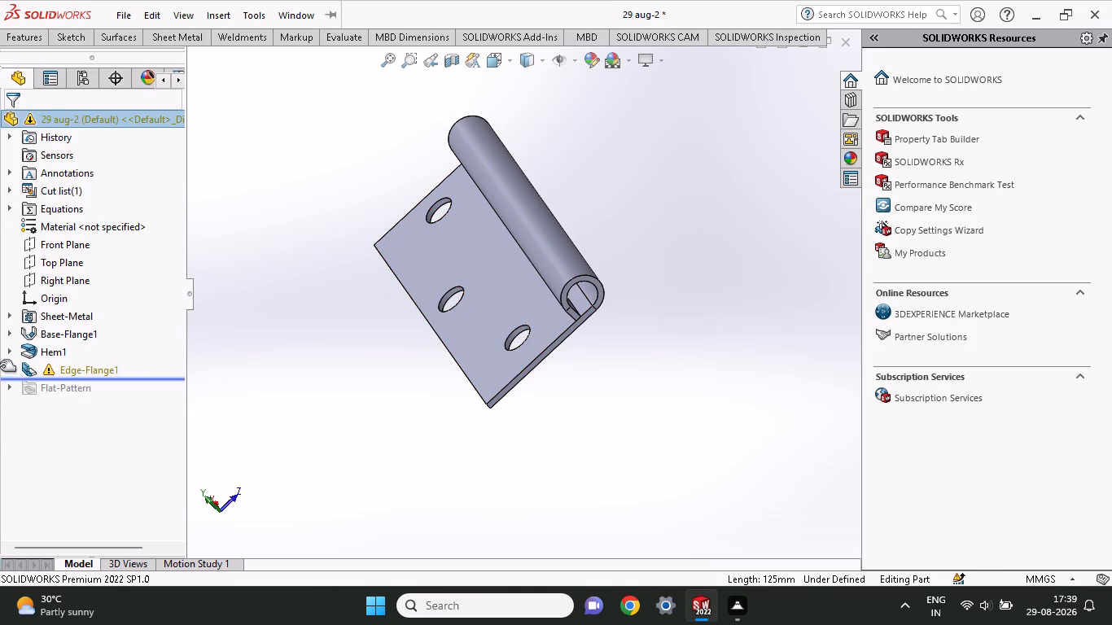
{"action": "left_click_drag", "start_coordinate": [0, 366], "coordinate": [0, 340]}
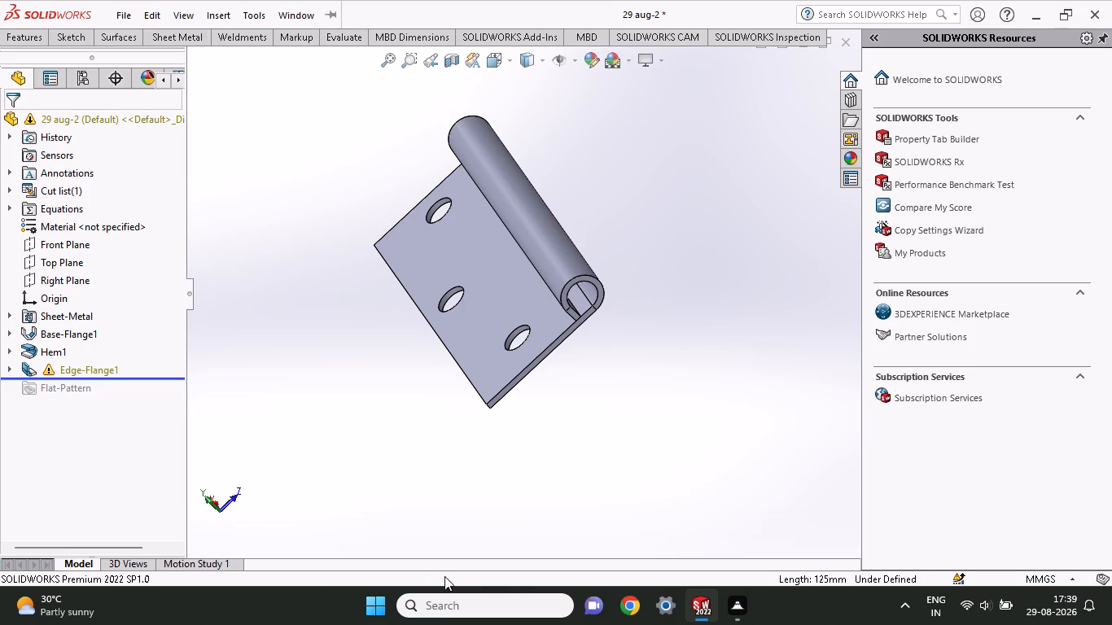
Select the Top Plane and examine the plate, rolled hem and edge flange against it from several angles.
{"action": "middle_click_drag", "start_coordinate": [565, 250], "coordinate": [578, 234]}
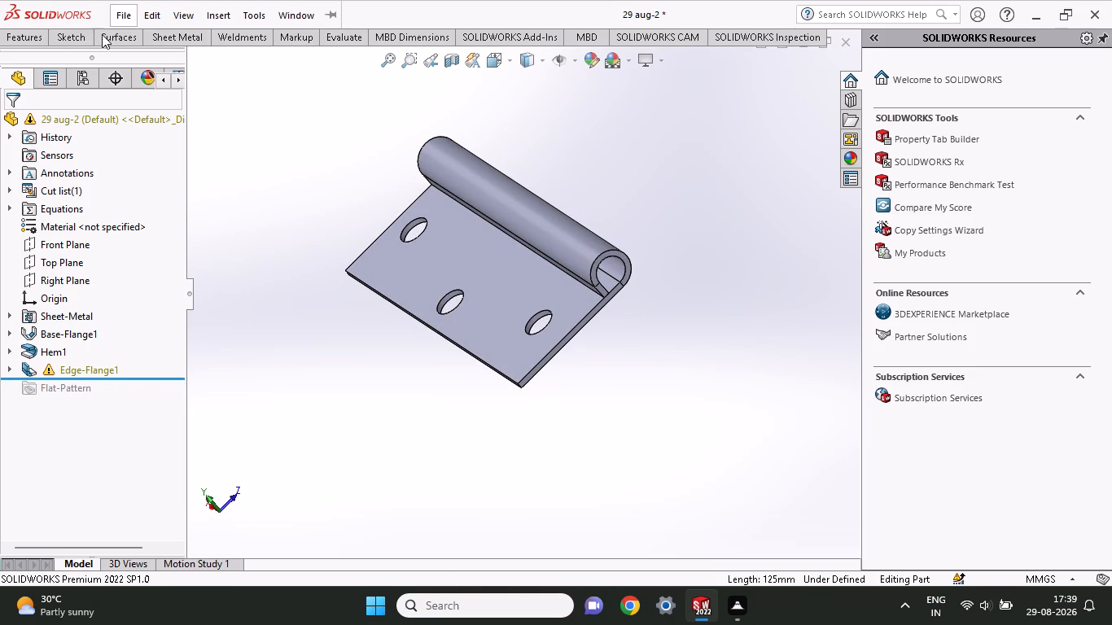
{"action": "left_click", "coordinate": [76, 40]}
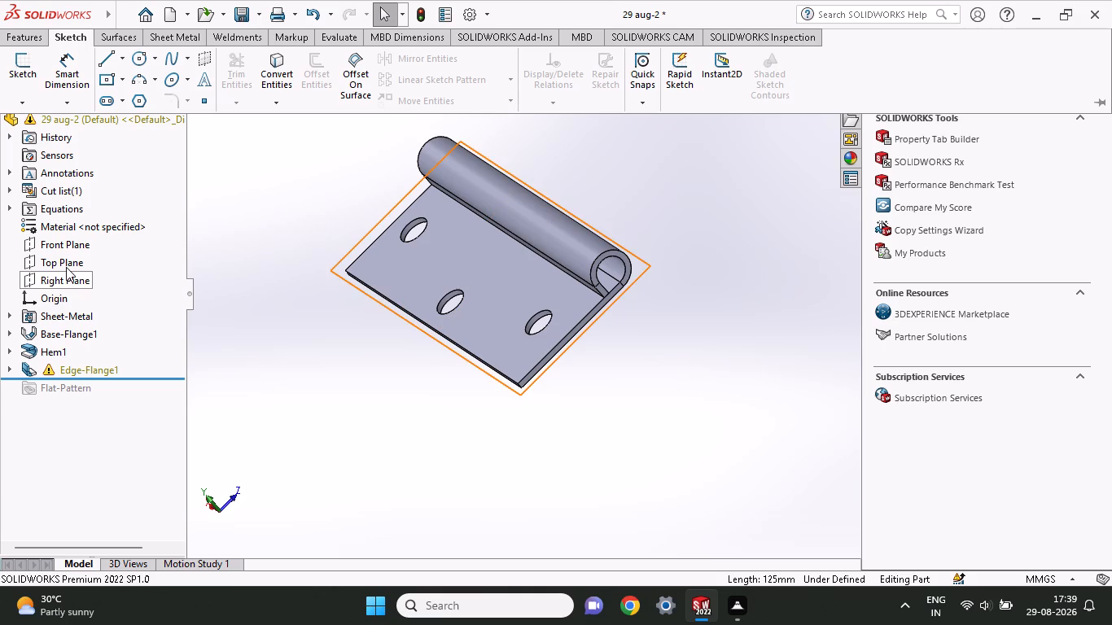
{"action": "left_click", "coordinate": [66, 267]}
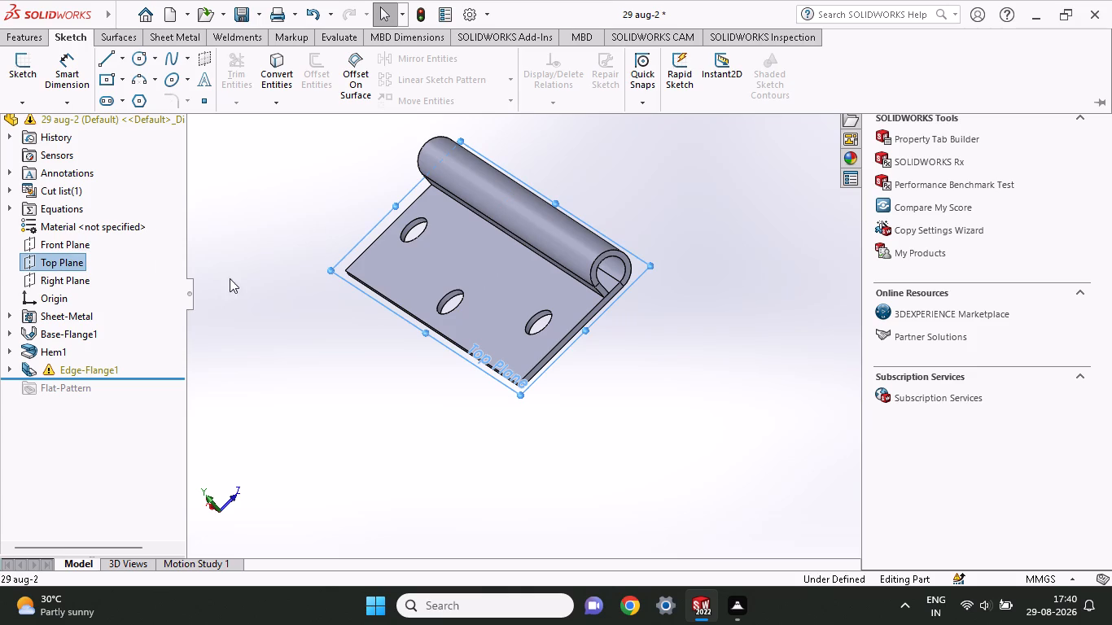
{"action": "middle_click_drag", "start_coordinate": [445, 365], "coordinate": [356, 291]}
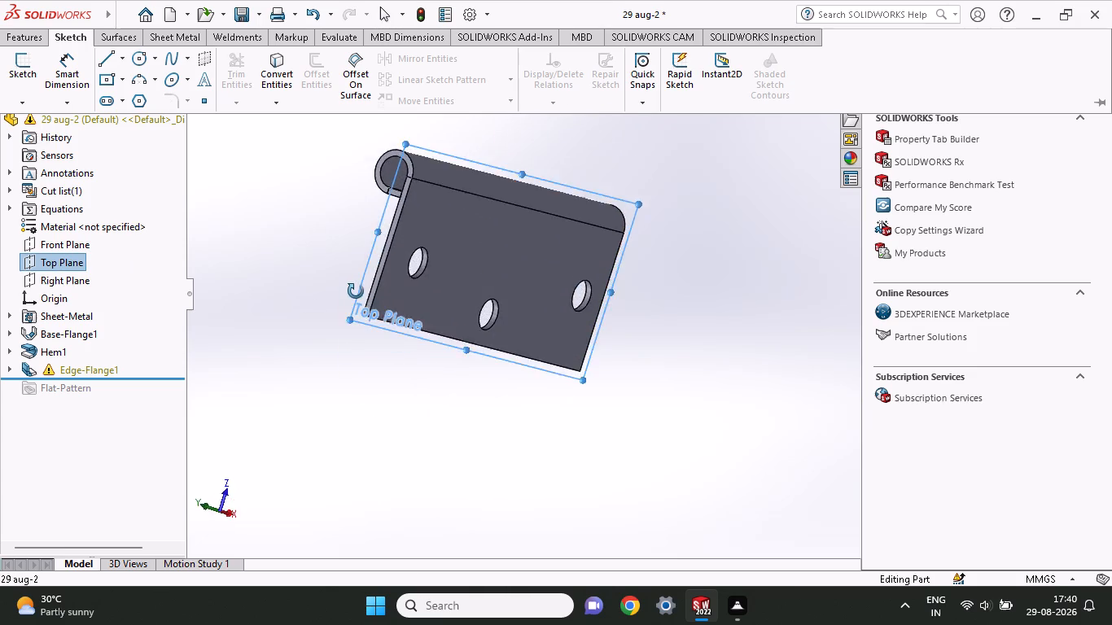
{"action": "middle_click_drag", "start_coordinate": [356, 291], "coordinate": [400, 318]}
{"action": "middle_click_drag", "start_coordinate": [634, 172], "coordinate": [611, 174]}
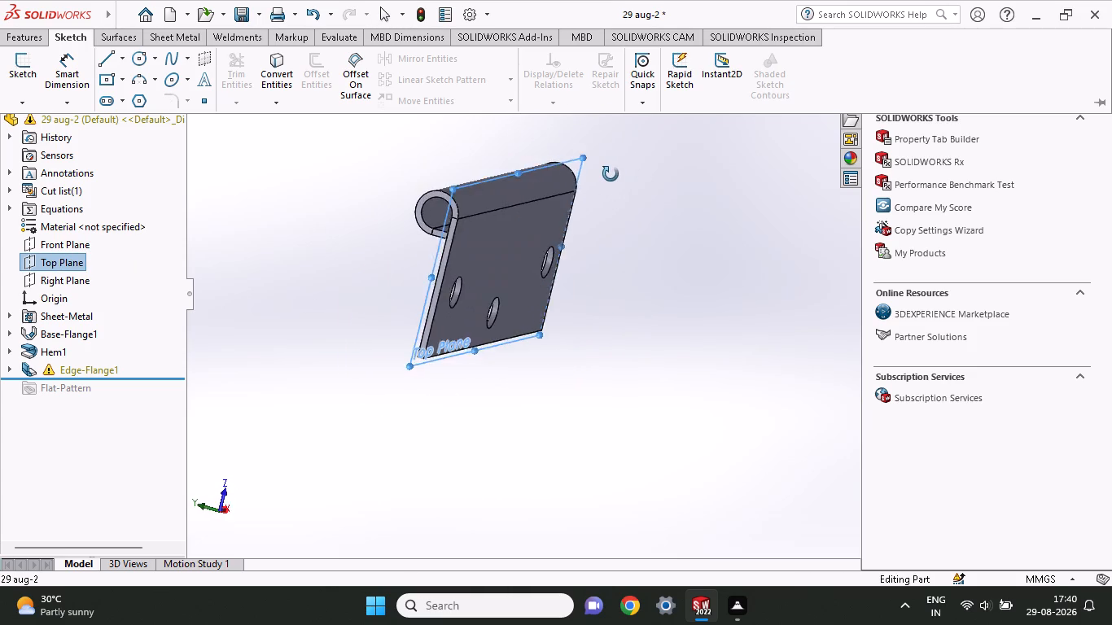
{"action": "middle_click_drag", "start_coordinate": [611, 174], "coordinate": [346, 242]}
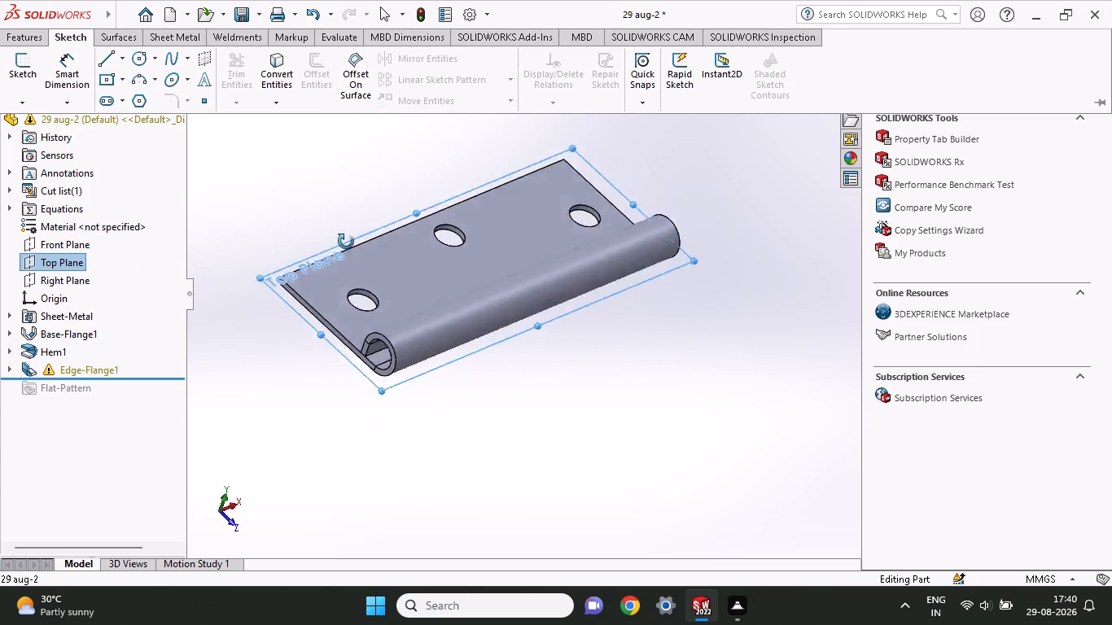
{"action": "middle_click_drag", "start_coordinate": [346, 242], "coordinate": [393, 374]}
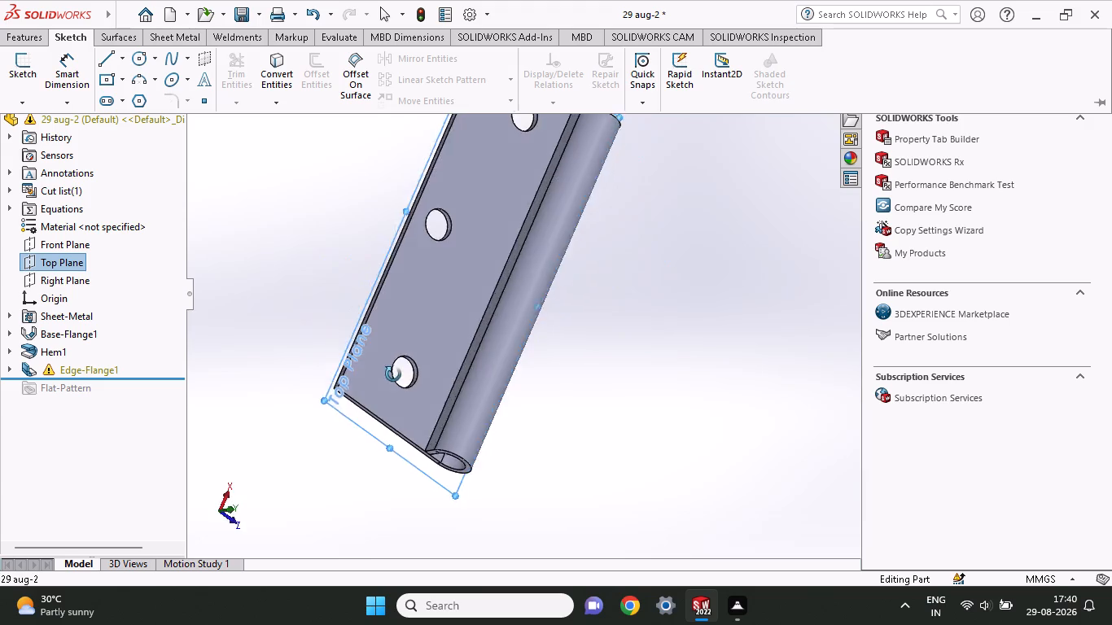
{"action": "middle_click_drag", "start_coordinate": [393, 374], "coordinate": [112, 387]}
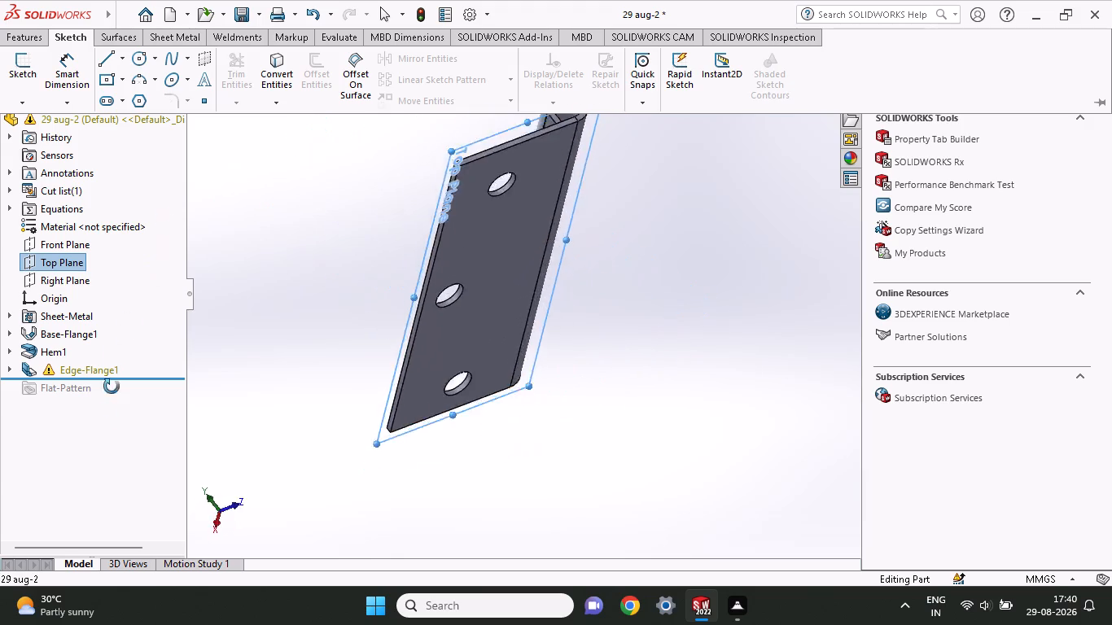
{"action": "middle_click_drag", "start_coordinate": [112, 387], "coordinate": [89, 498]}
{"action": "middle_click_drag", "start_coordinate": [347, 221], "coordinate": [374, 215]}
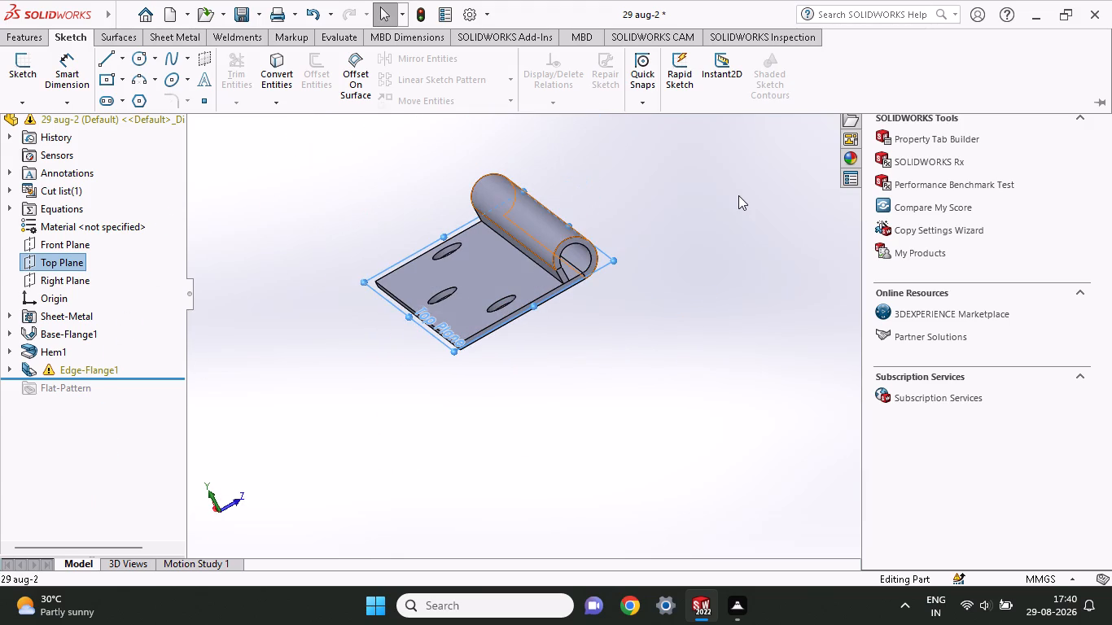
{"action": "middle_click_drag", "start_coordinate": [822, 246], "coordinate": [805, 248]}
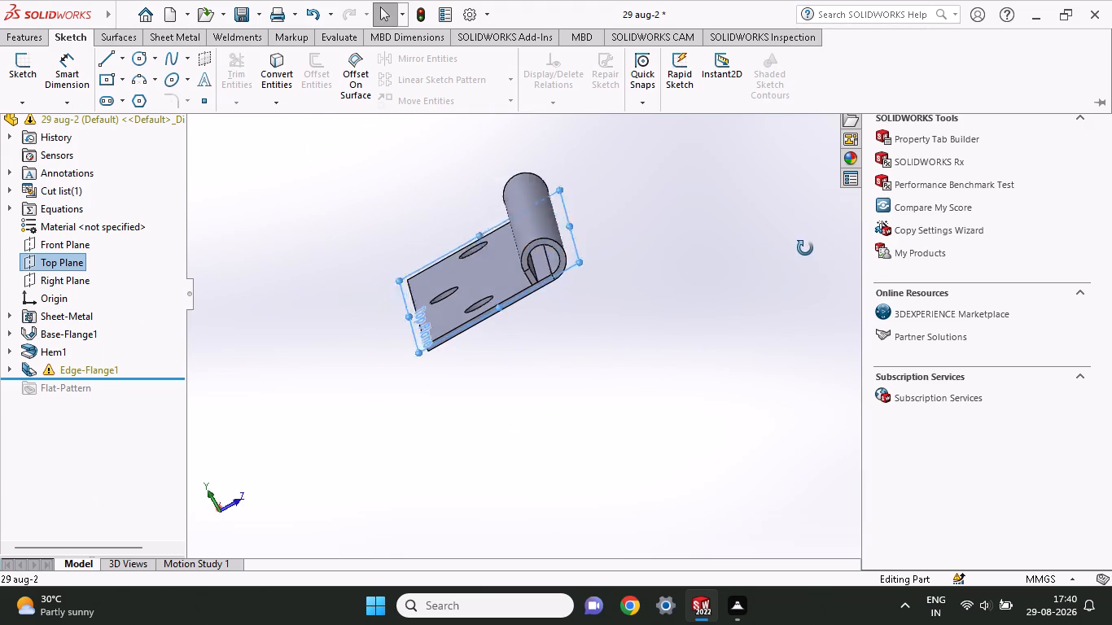
{"action": "middle_click_drag", "start_coordinate": [805, 248], "coordinate": [809, 306]}
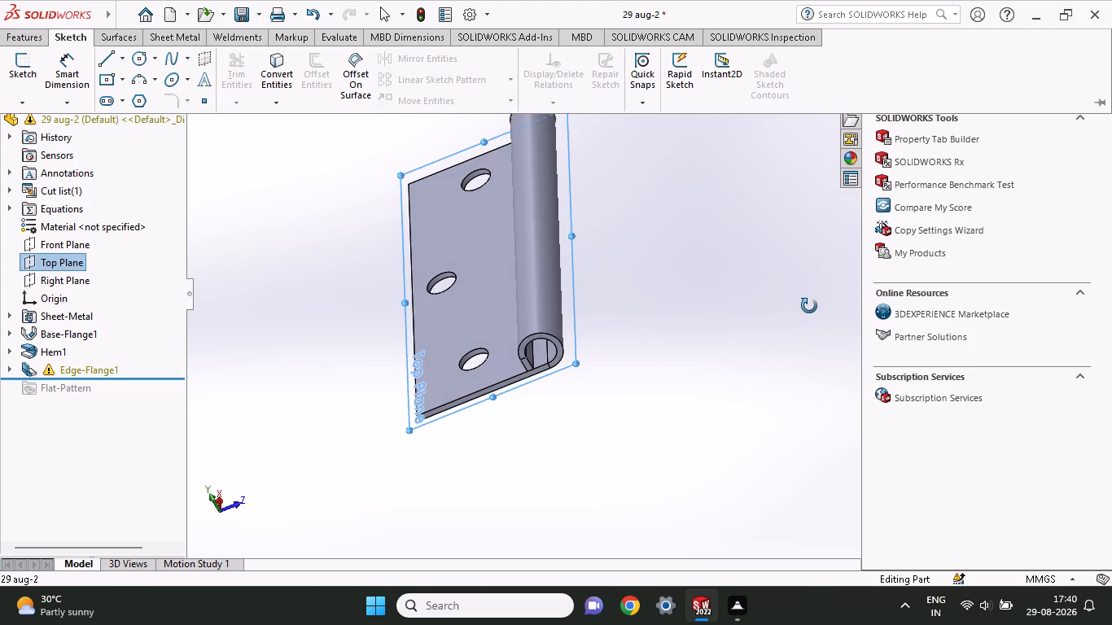
{"action": "middle_click_drag", "start_coordinate": [809, 306], "coordinate": [835, 268]}
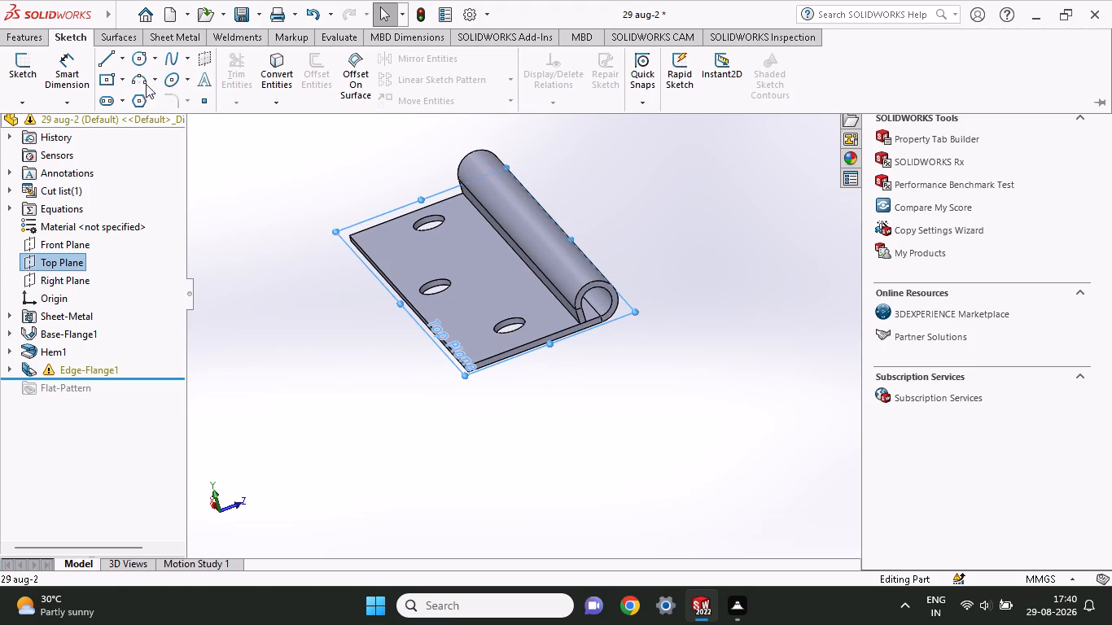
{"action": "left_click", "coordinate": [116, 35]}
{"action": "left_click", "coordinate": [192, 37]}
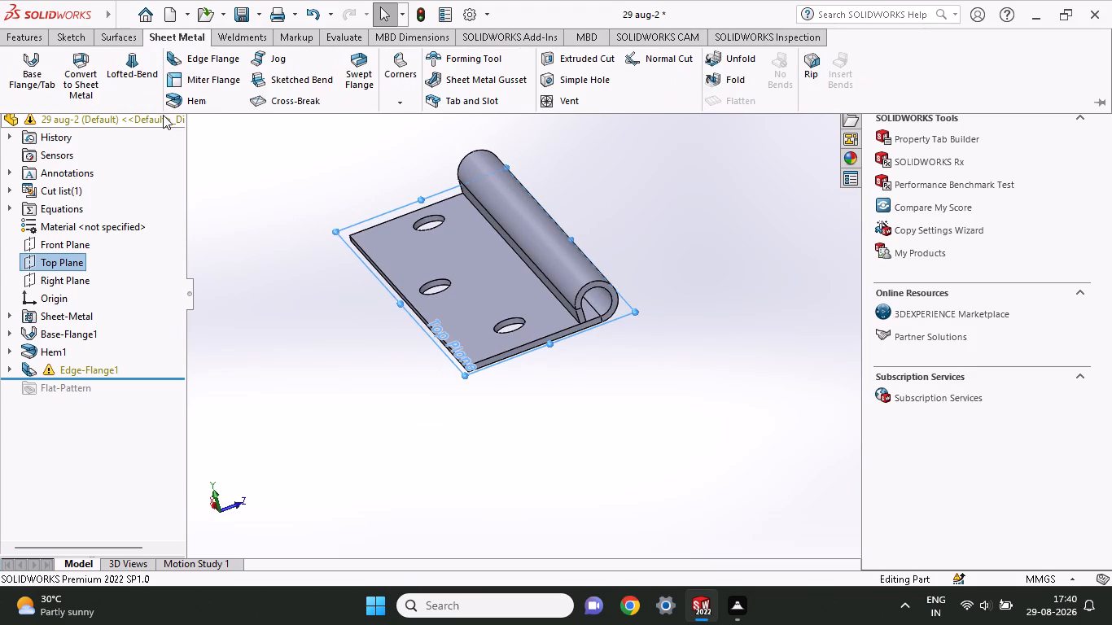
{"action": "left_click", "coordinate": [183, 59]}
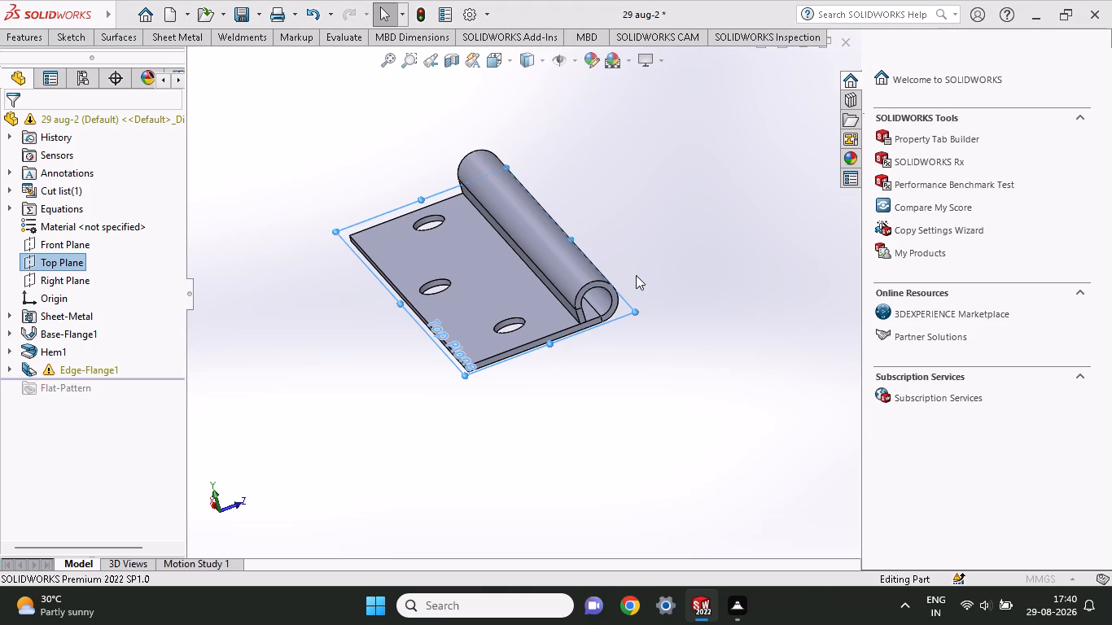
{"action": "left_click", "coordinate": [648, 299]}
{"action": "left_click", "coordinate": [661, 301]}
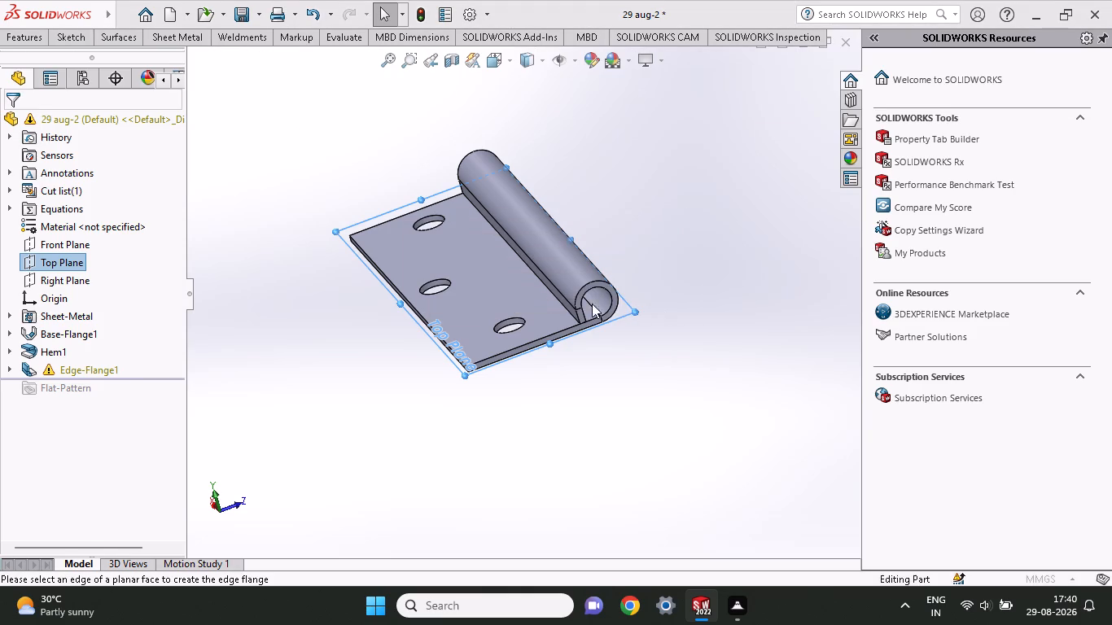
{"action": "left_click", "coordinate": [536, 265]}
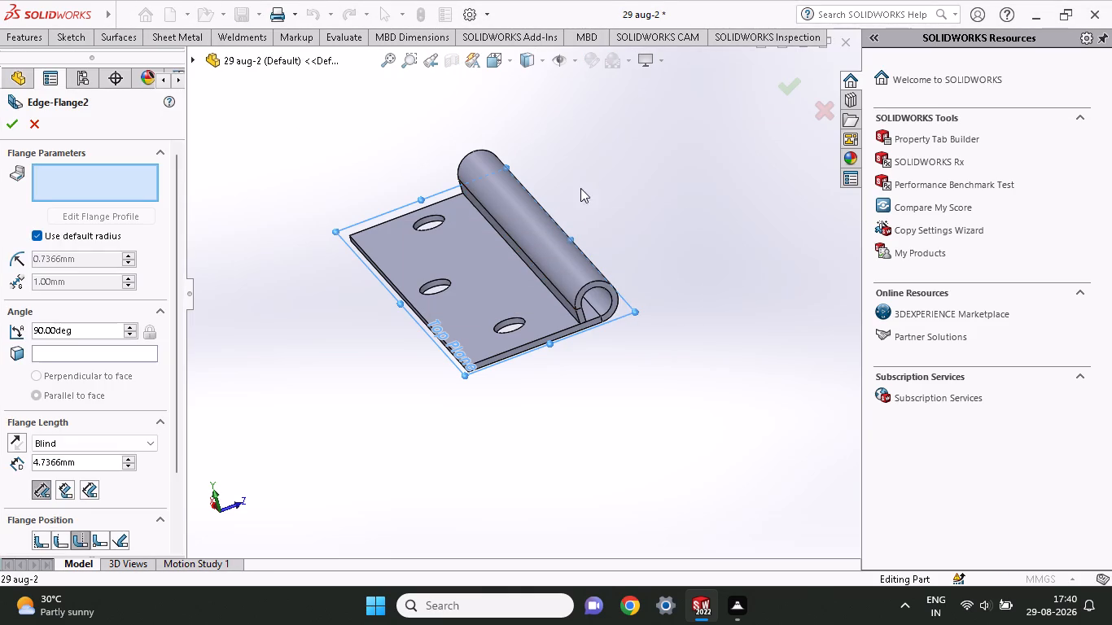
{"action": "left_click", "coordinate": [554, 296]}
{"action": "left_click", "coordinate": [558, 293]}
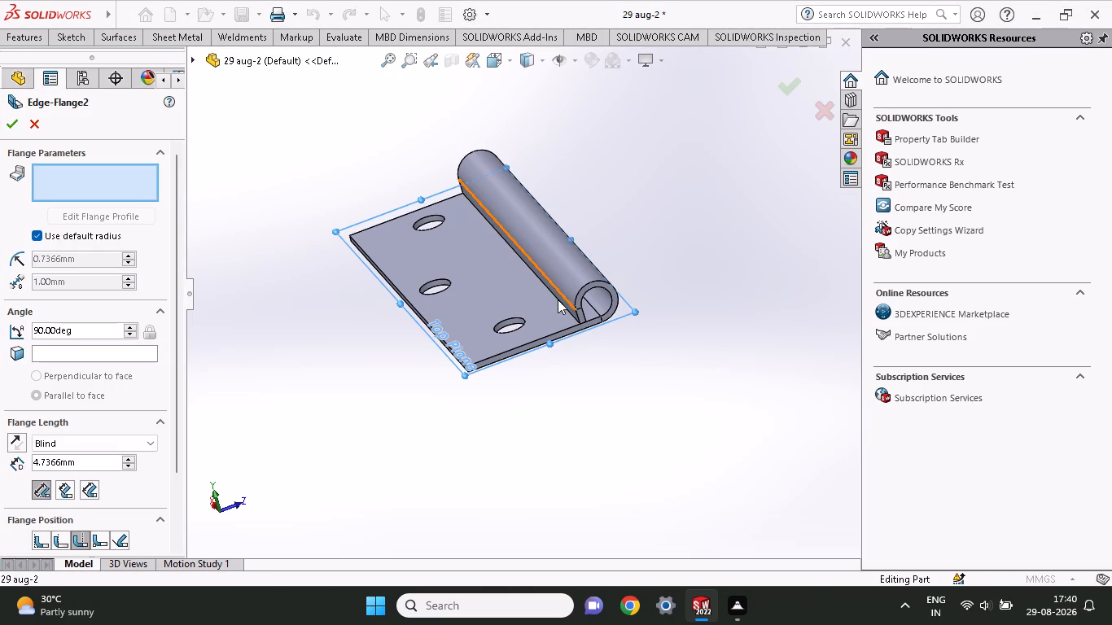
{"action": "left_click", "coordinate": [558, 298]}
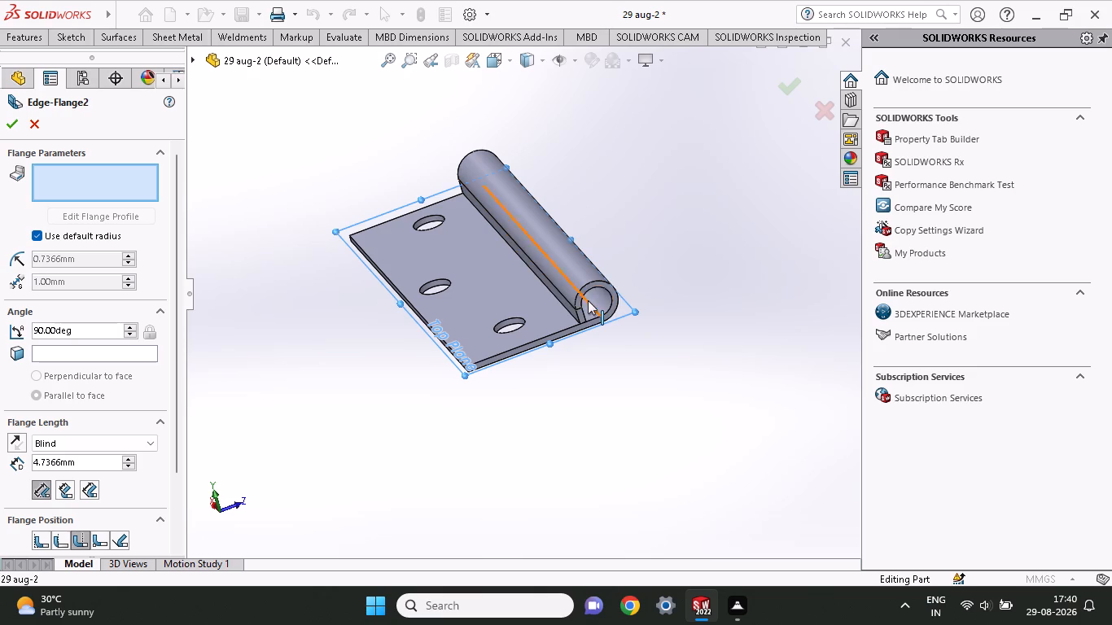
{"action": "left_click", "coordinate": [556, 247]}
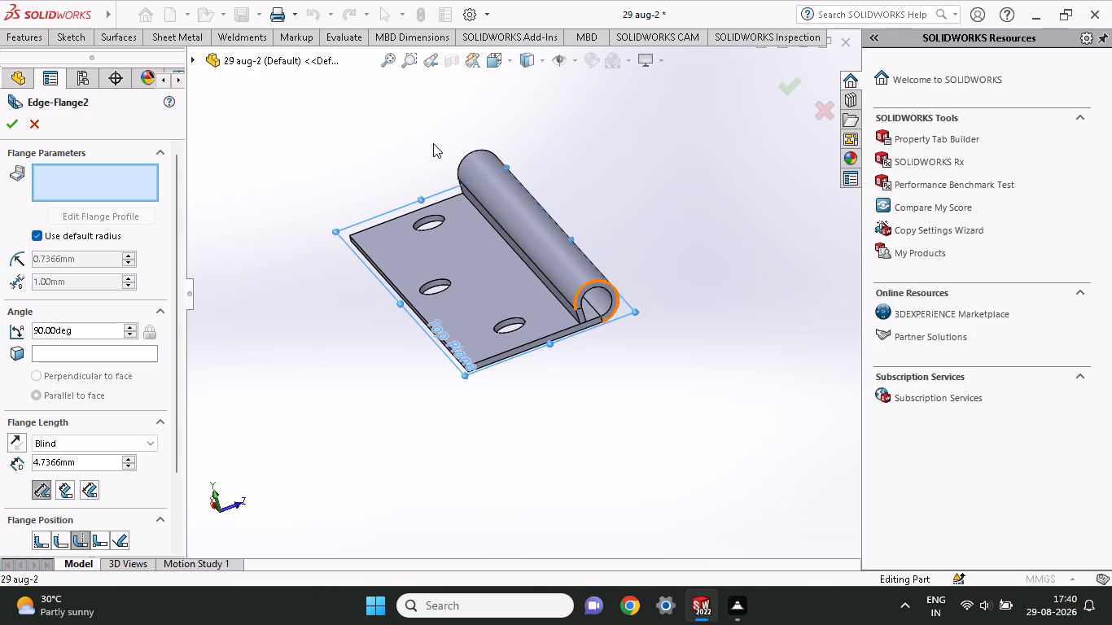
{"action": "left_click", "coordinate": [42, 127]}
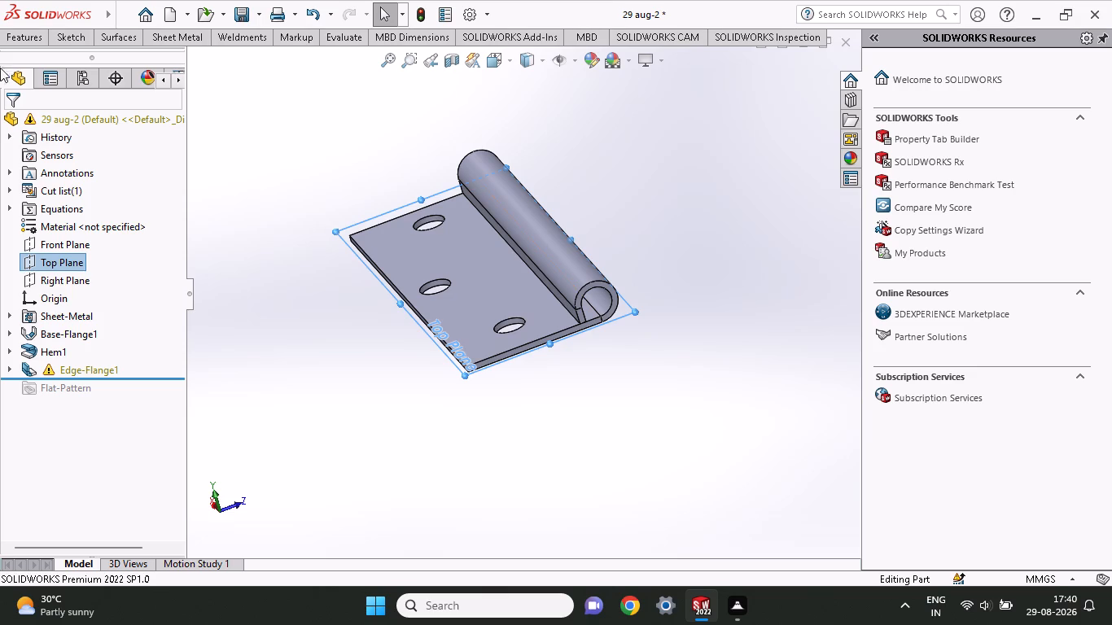
Roll the feature history forward to the end, past the Flat-Pattern feature.
{"action": "right_click", "coordinate": [71, 391]}
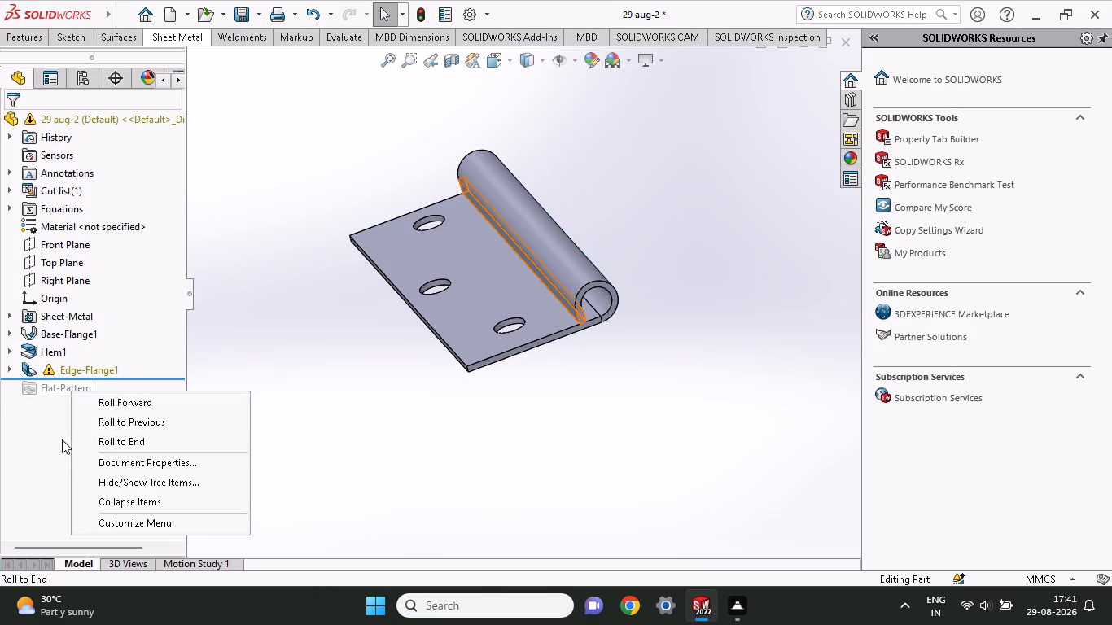
{"action": "left_click", "coordinate": [62, 439]}
{"action": "left_click_drag", "start_coordinate": [97, 380], "coordinate": [104, 447]}
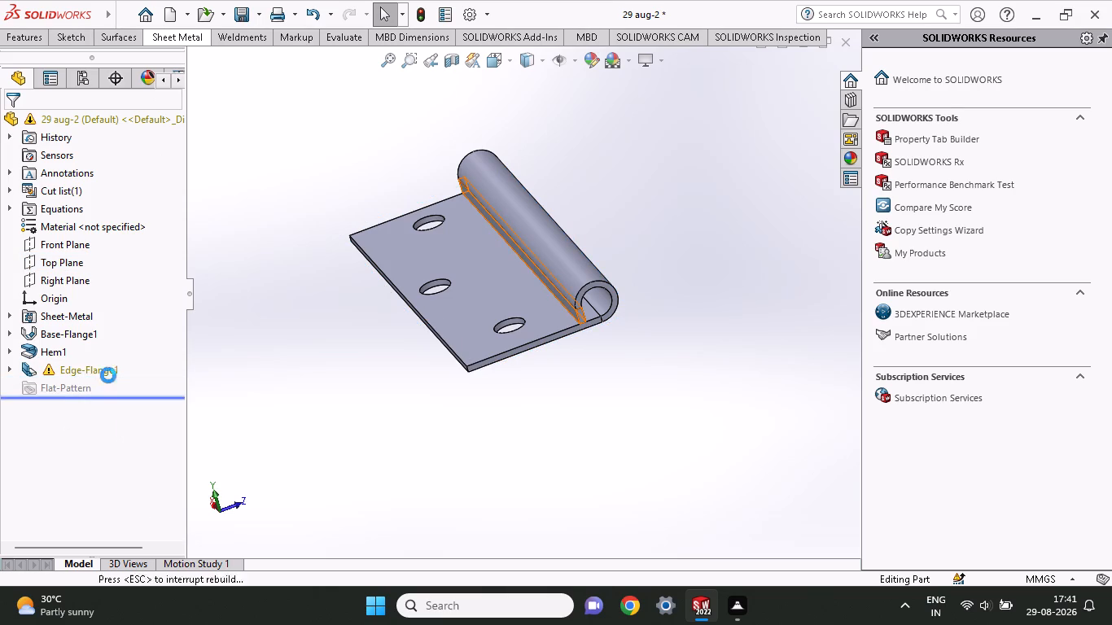
Delete the base flange, hem, edge flange and flat pattern features, along with the leftover sketch of the rectangle and three holes.
{"action": "left_click_drag", "start_coordinate": [106, 391], "coordinate": [0, 323]}
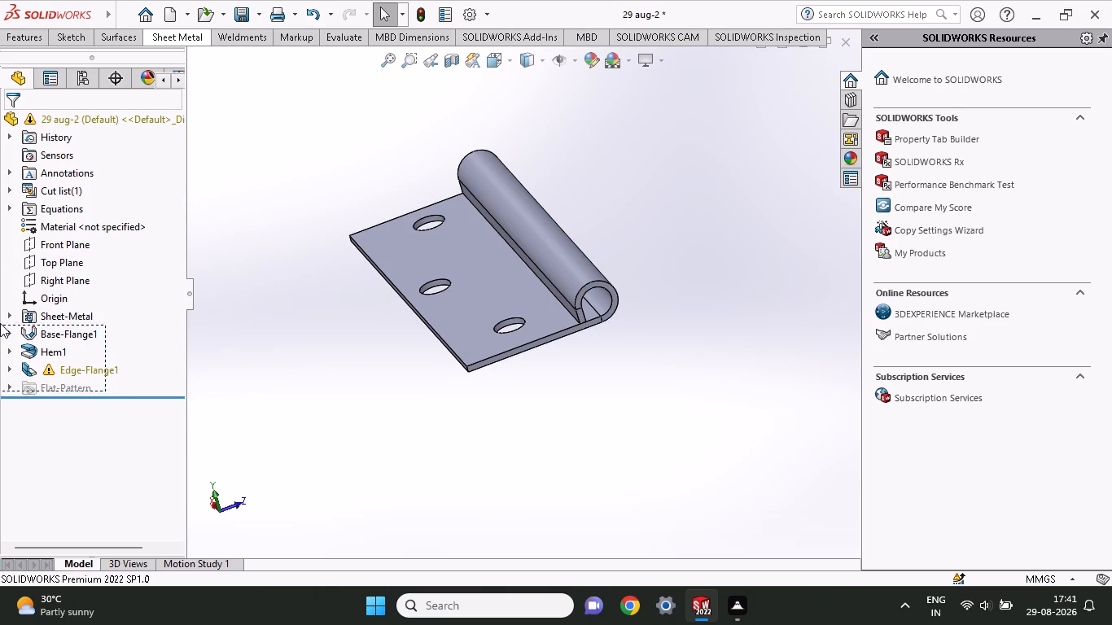
{"action": "left_click_drag", "start_coordinate": [0, 323], "coordinate": [0, 317]}
{"action": "right_click", "coordinate": [36, 352]}
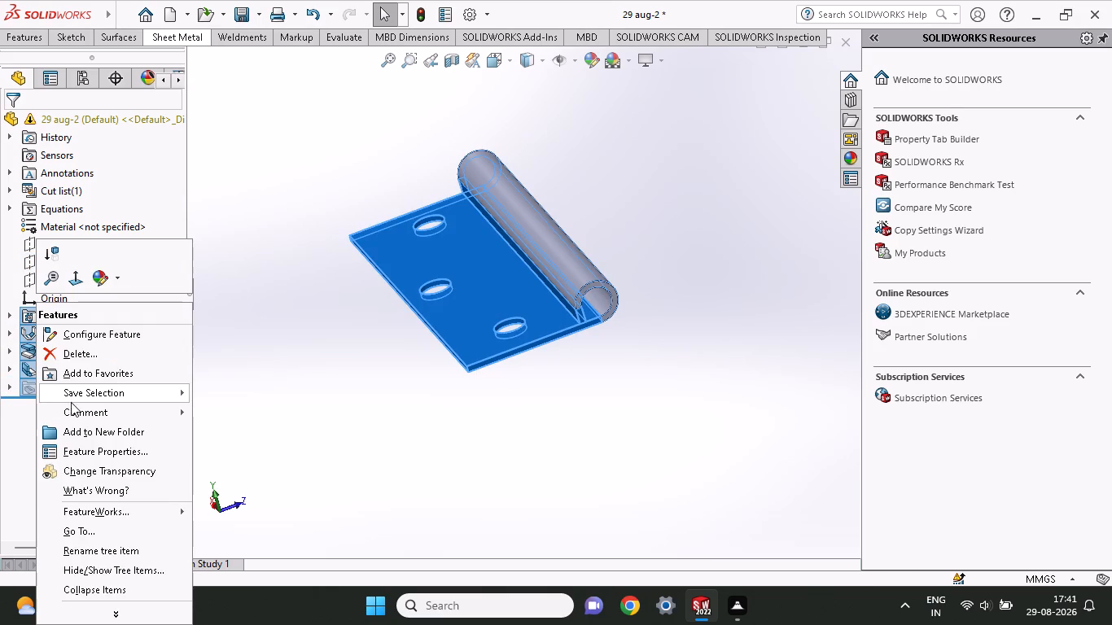
{"action": "left_click", "coordinate": [71, 356]}
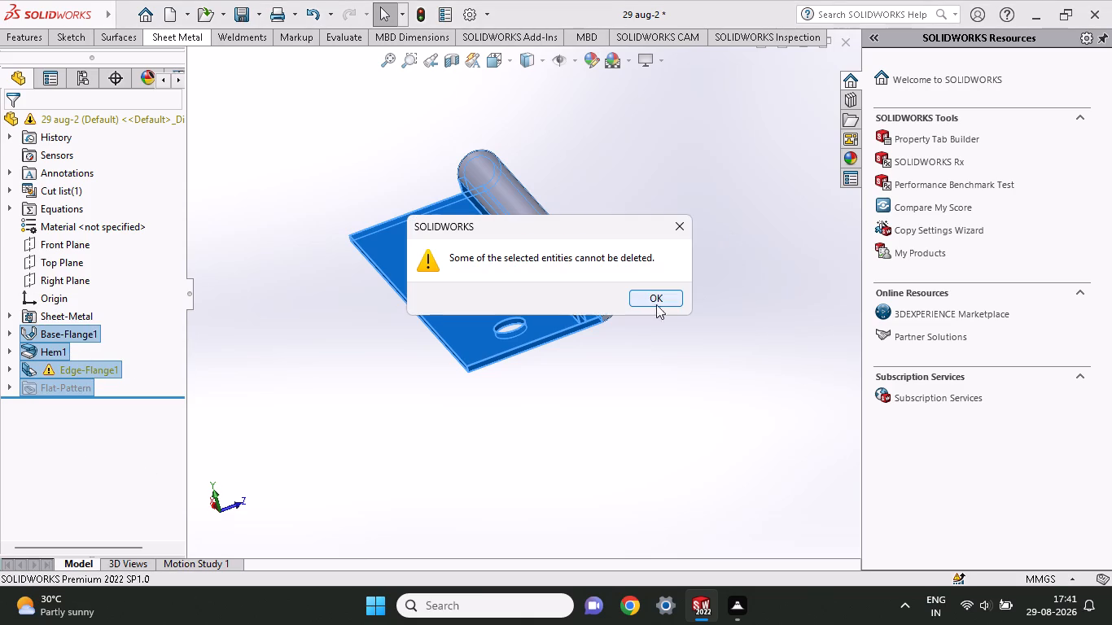
{"action": "left_click", "coordinate": [645, 309]}
{"action": "left_click", "coordinate": [645, 309]}
{"action": "left_click", "coordinate": [645, 304]}
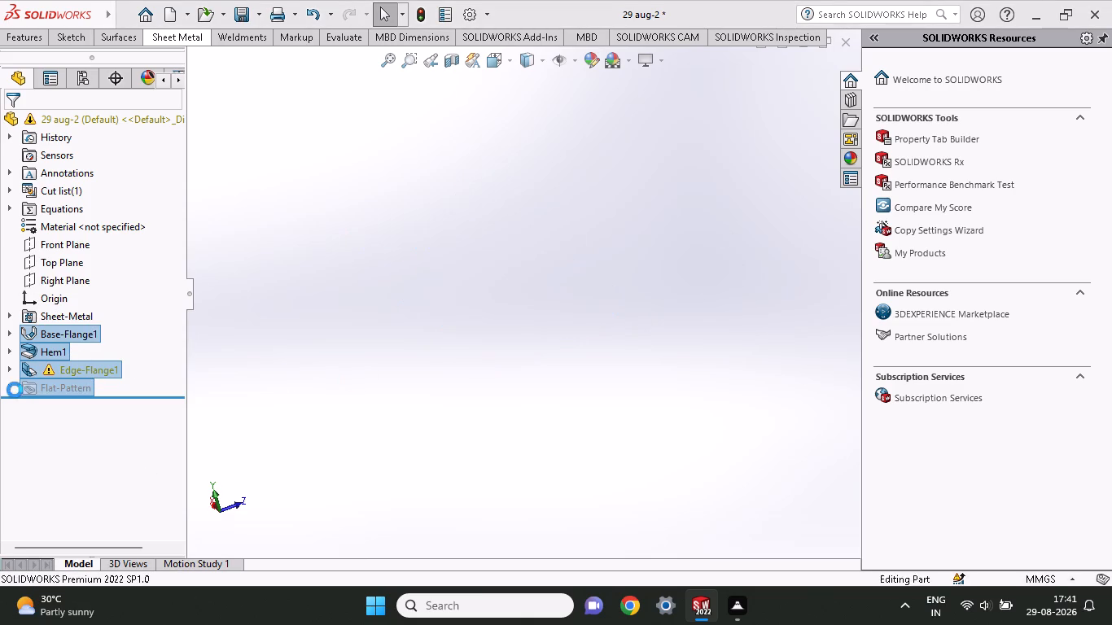
{"action": "right_click", "coordinate": [80, 297]}
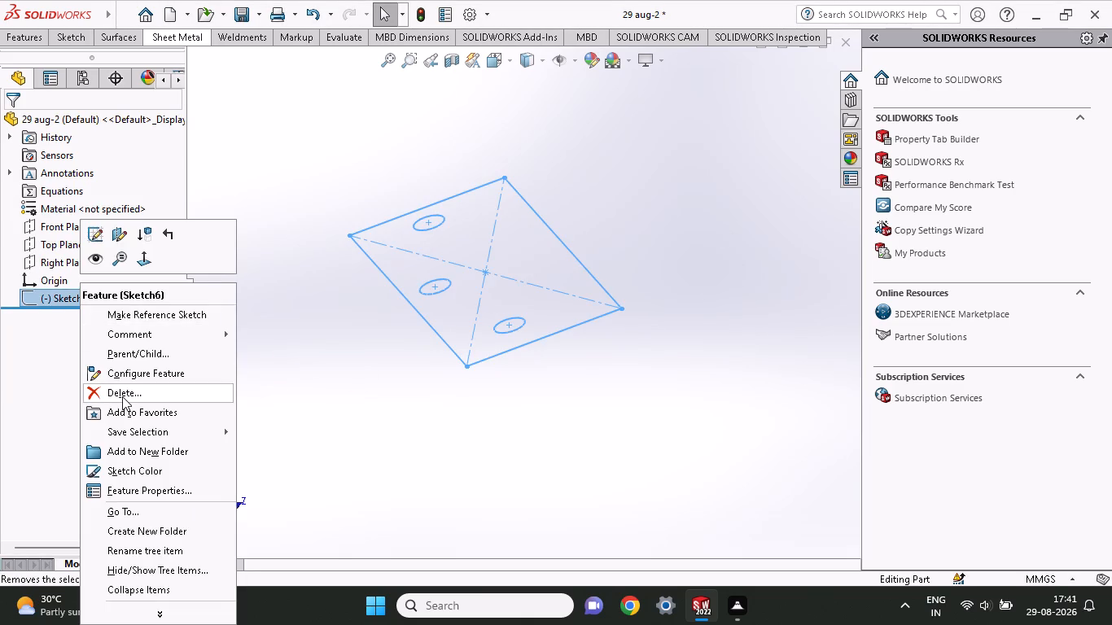
{"action": "left_click", "coordinate": [122, 396]}
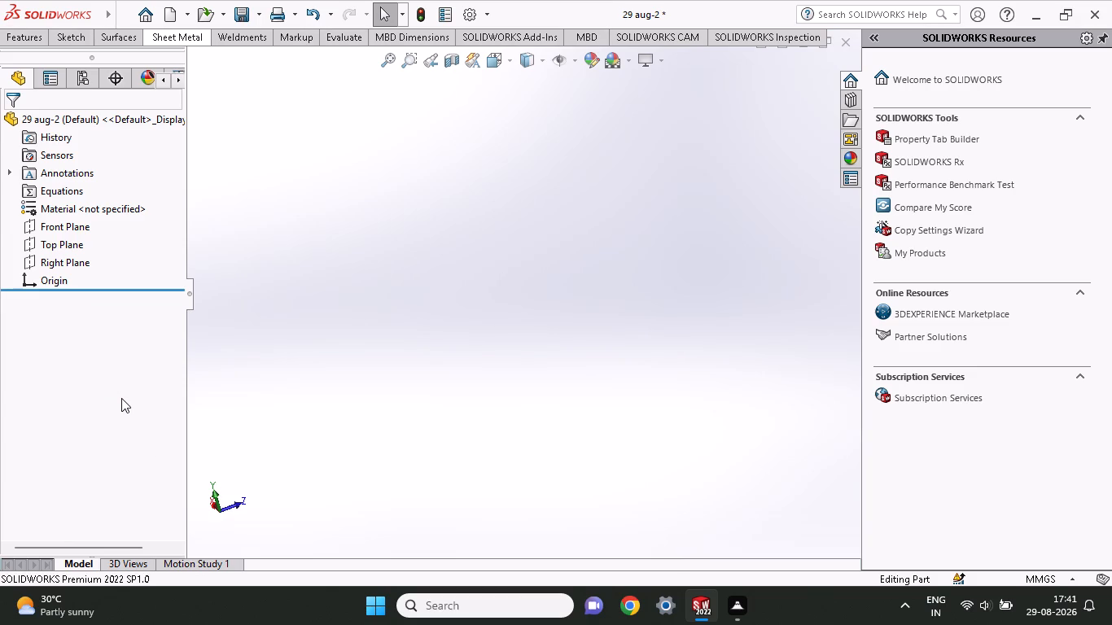
Start a sketch on the Top Plane and draw a center rectangle about 84 x 177 mm centred on the origin.
{"action": "left_click", "coordinate": [62, 251]}
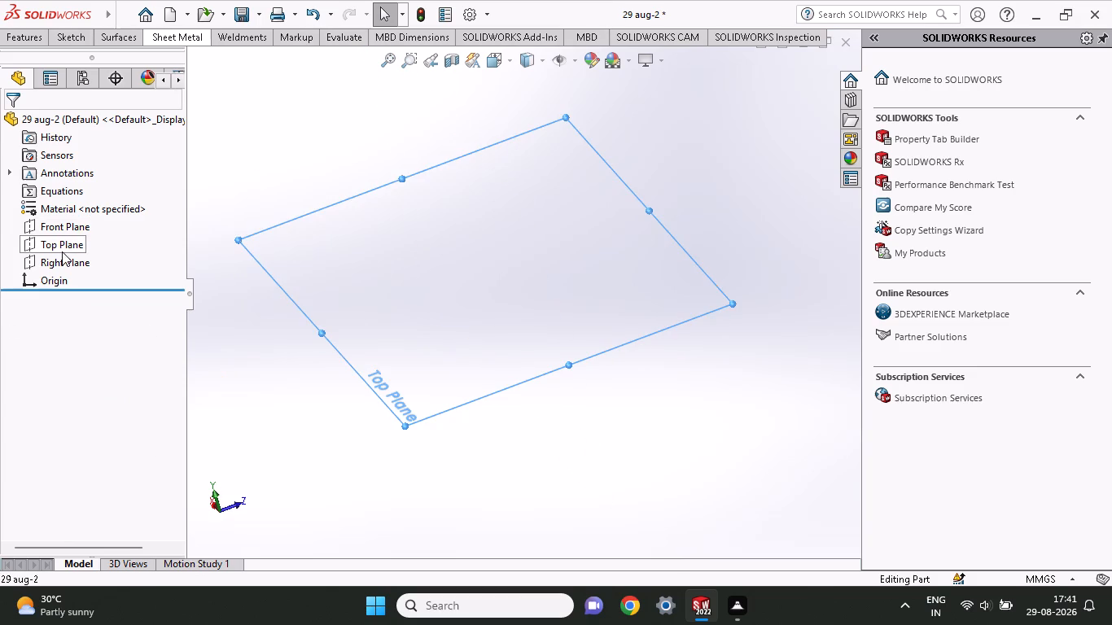
{"action": "left_click", "coordinate": [81, 232]}
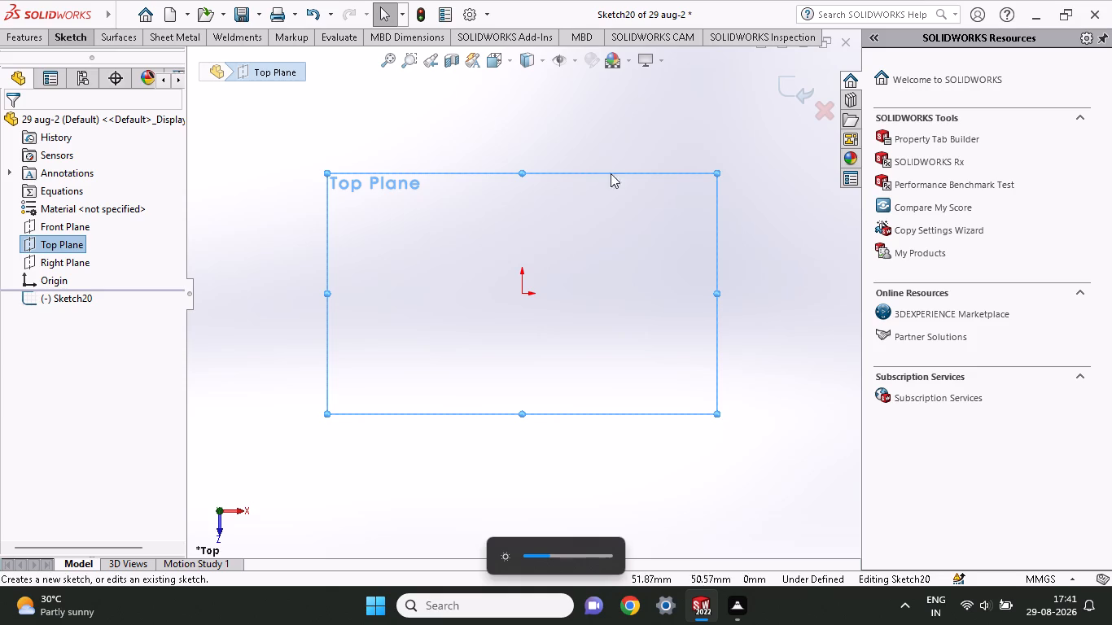
{"action": "left_click", "coordinate": [60, 28]}
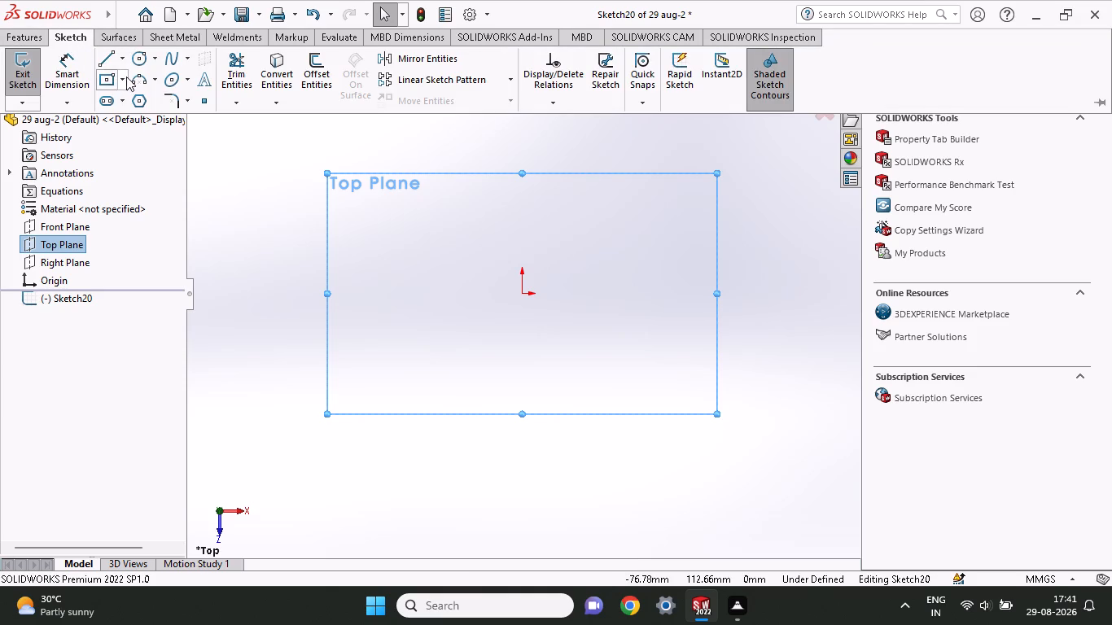
{"action": "left_click", "coordinate": [120, 81]}
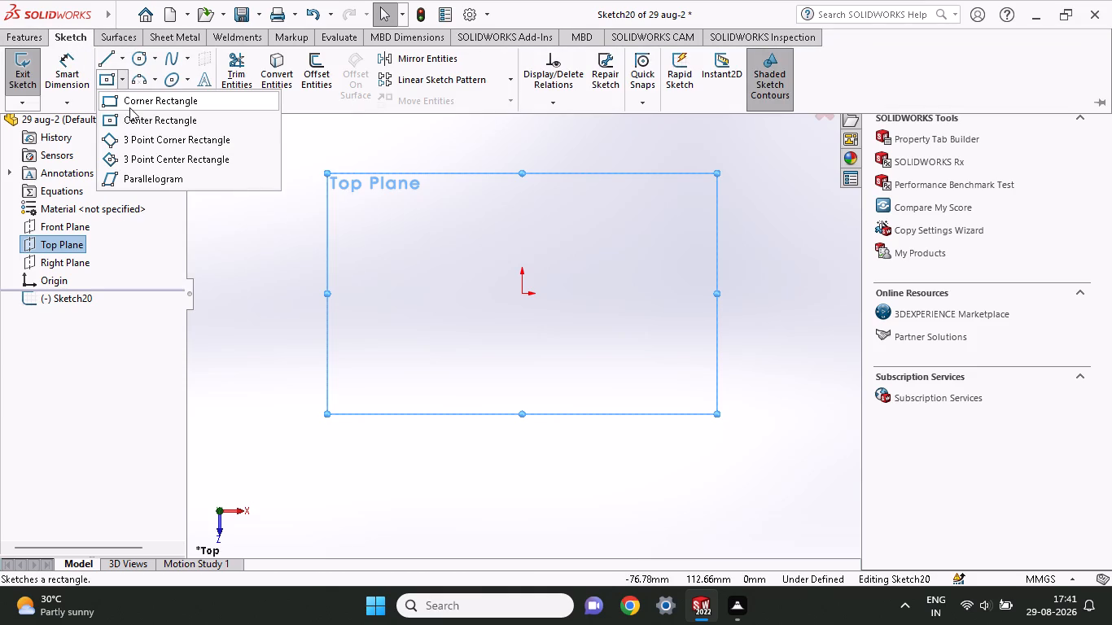
{"action": "left_click", "coordinate": [117, 119]}
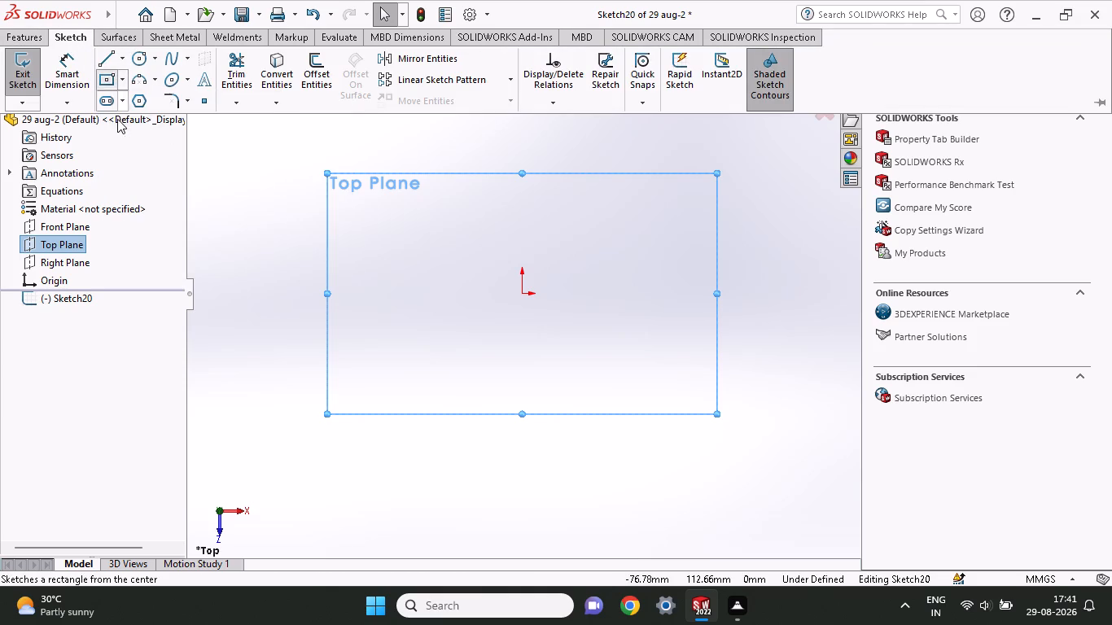
{"action": "left_click", "coordinate": [520, 294]}
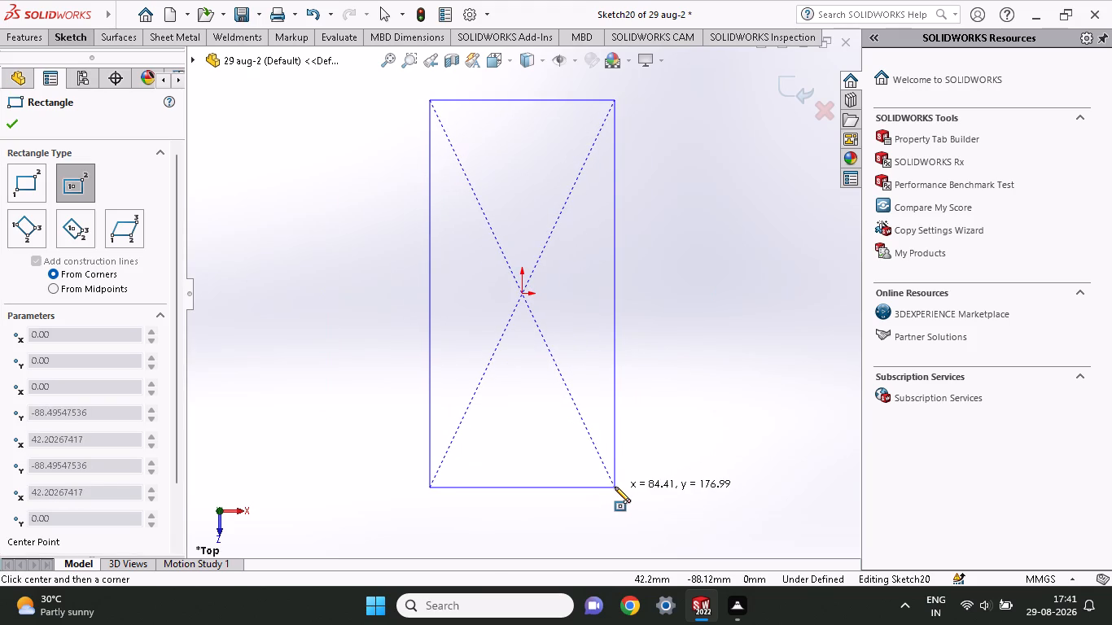
{"action": "left_click", "coordinate": [615, 487]}
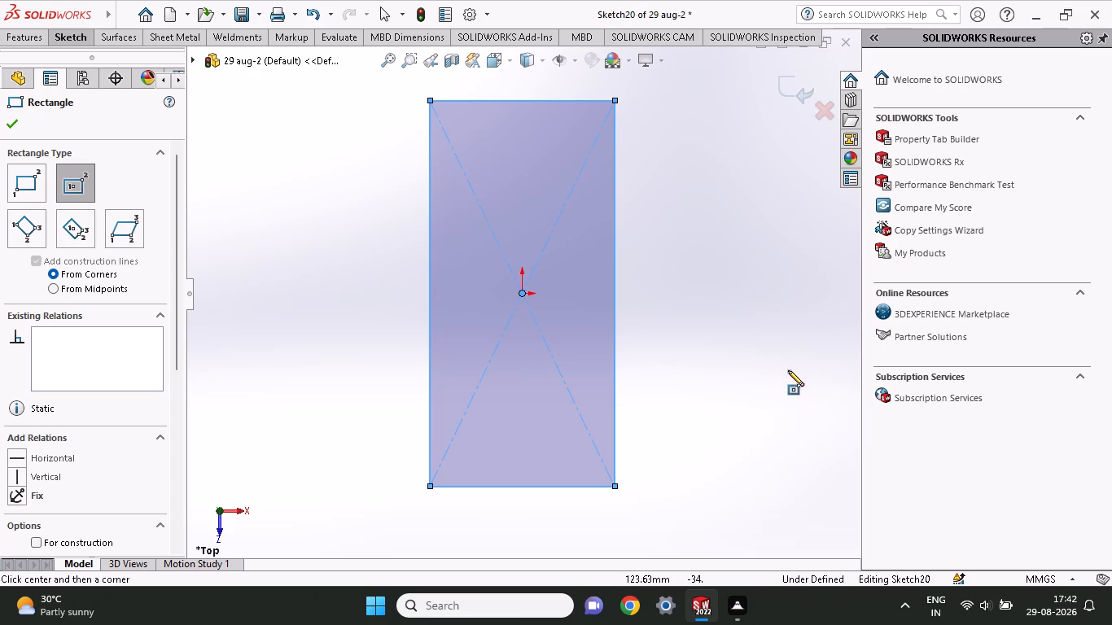
Draw connected lines cutting diagonally across the rectangle's two lower corners, joined by a segment about 41 mm long on its bottom edge.
{"action": "left_click", "coordinate": [73, 42]}
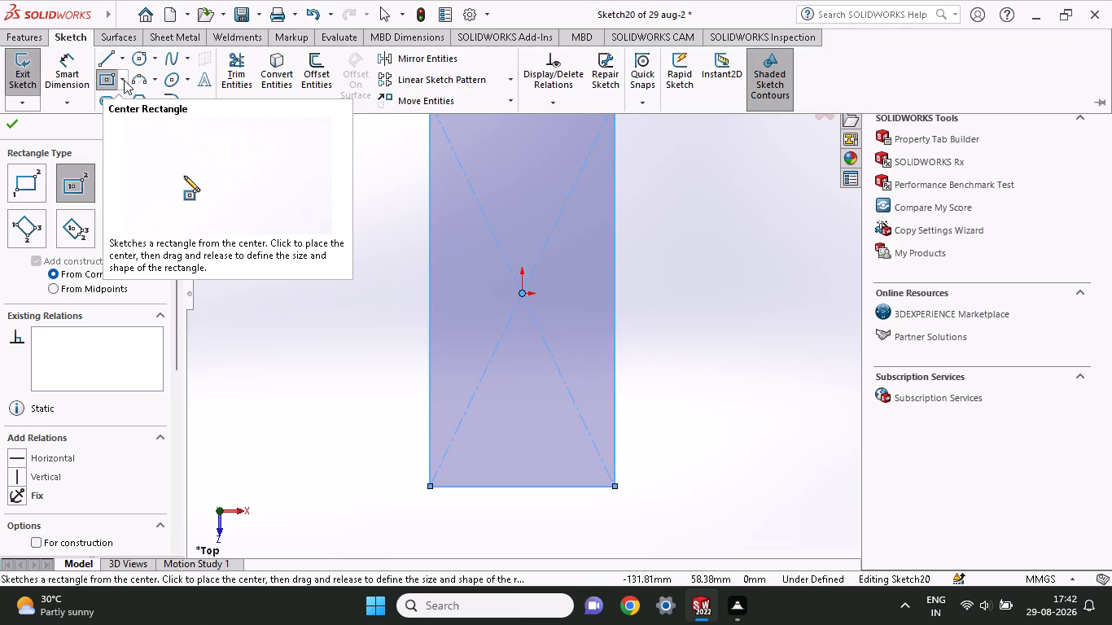
{"action": "left_click", "coordinate": [112, 65]}
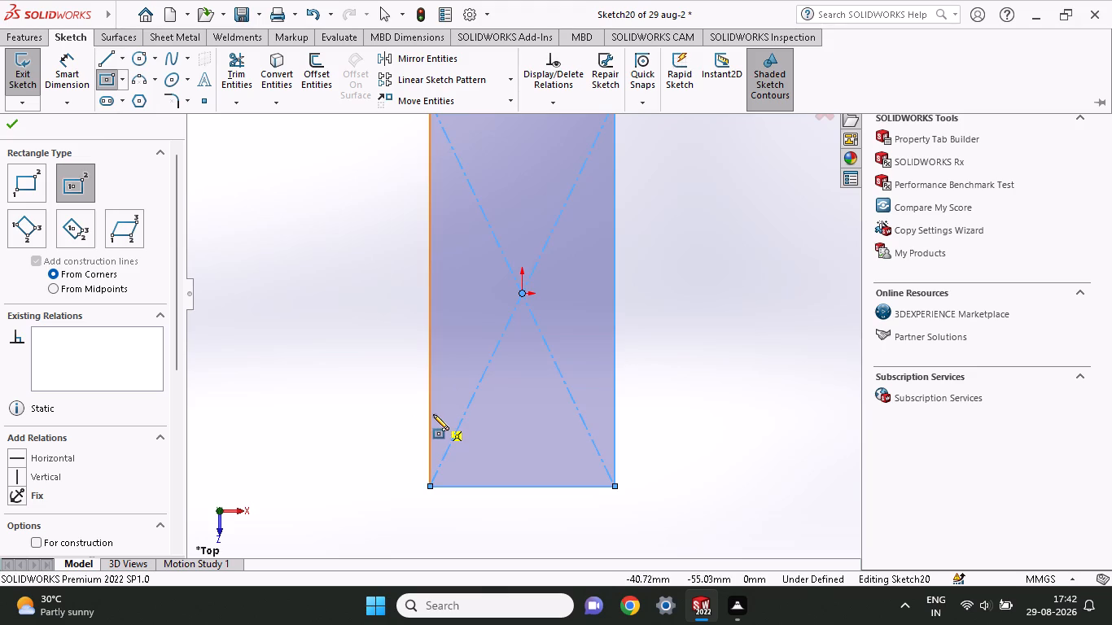
{"action": "left_click", "coordinate": [109, 56]}
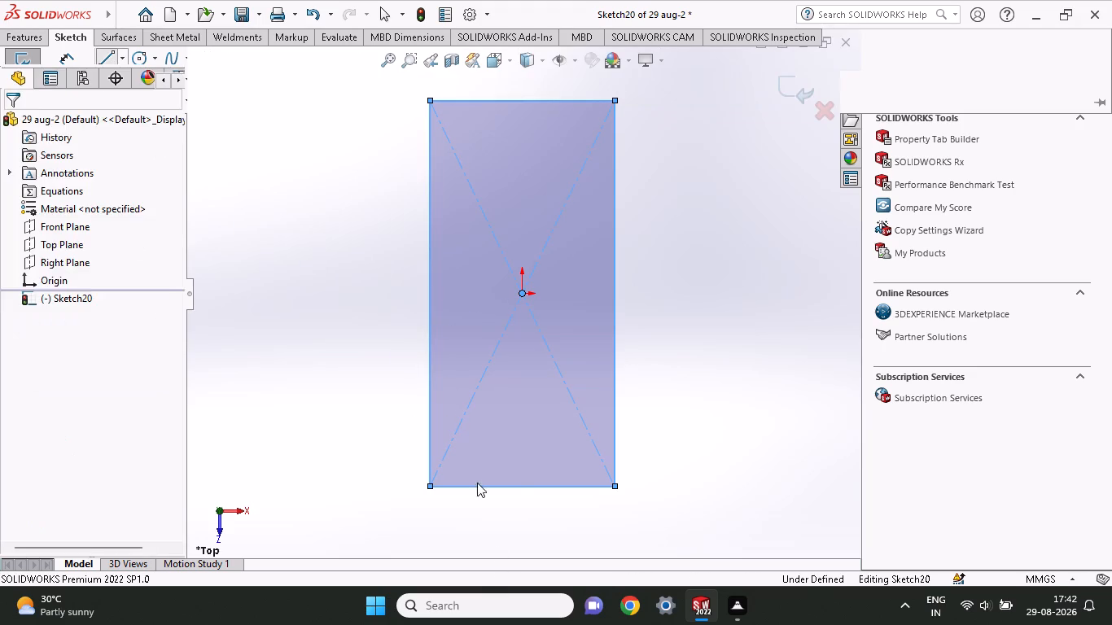
{"action": "left_click", "coordinate": [431, 401]}
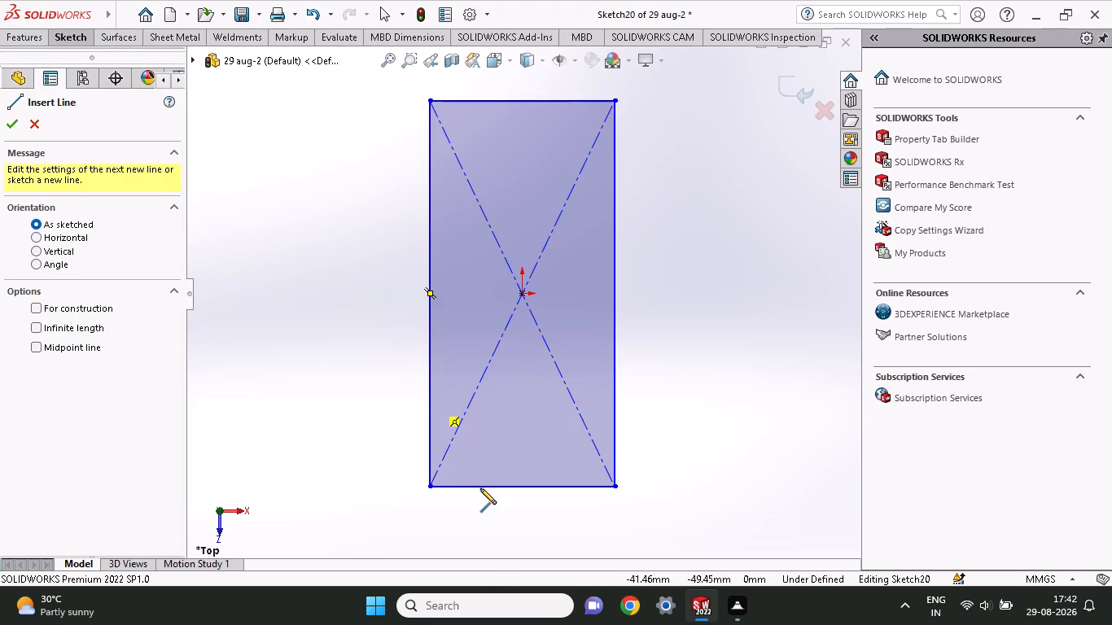
{"action": "left_click", "coordinate": [481, 485]}
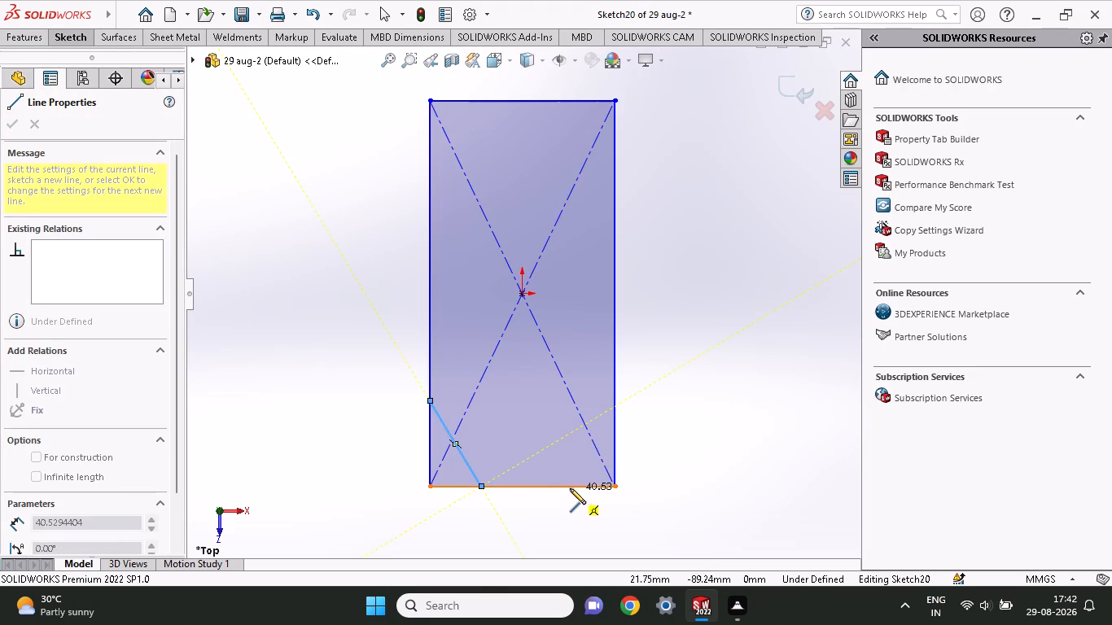
{"action": "left_click", "coordinate": [570, 488]}
{"action": "left_click", "coordinate": [615, 404]}
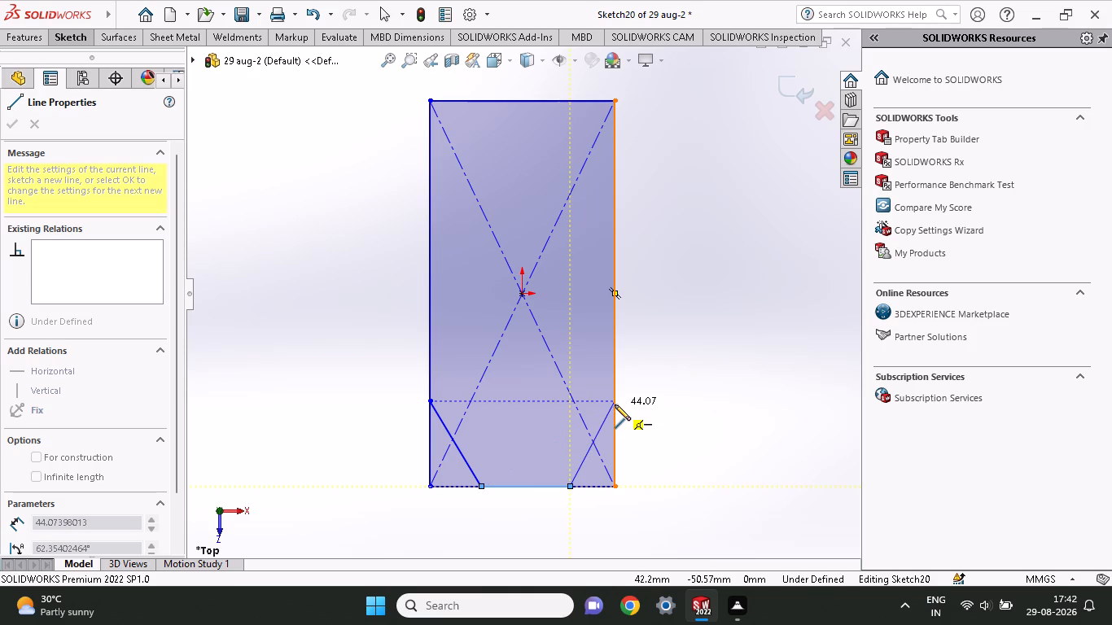
{"action": "right_click", "coordinate": [684, 343]}
{"action": "left_click", "coordinate": [700, 354]}
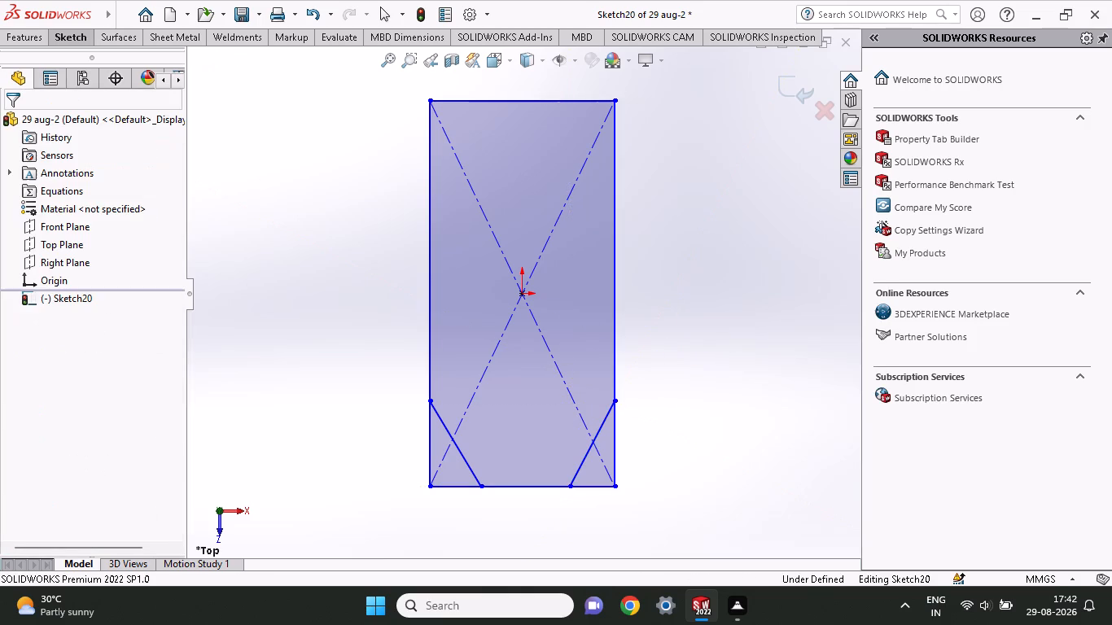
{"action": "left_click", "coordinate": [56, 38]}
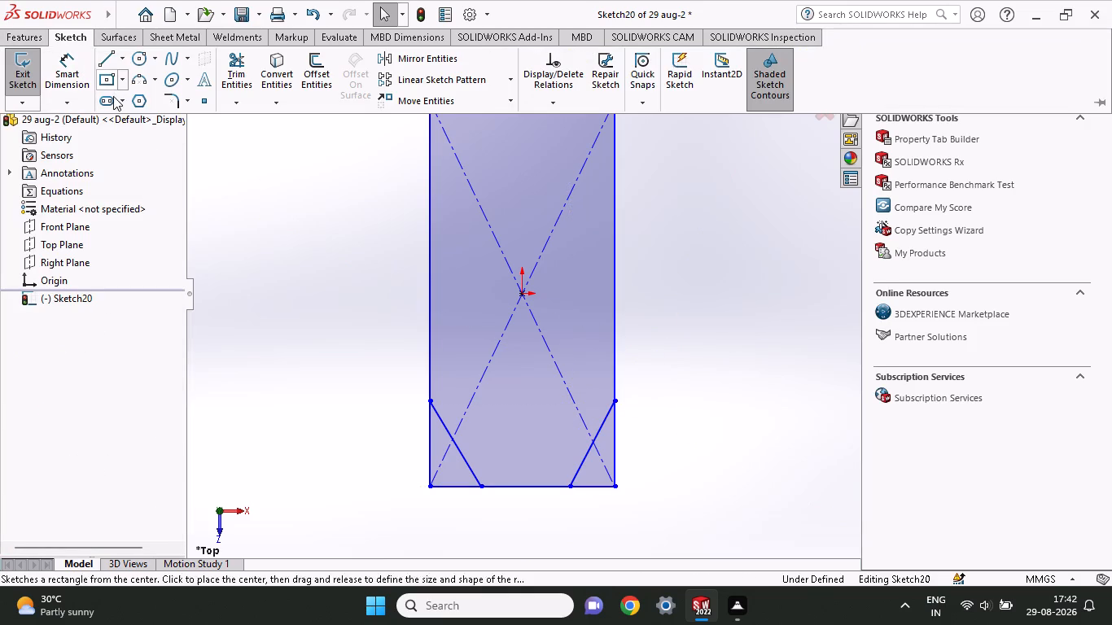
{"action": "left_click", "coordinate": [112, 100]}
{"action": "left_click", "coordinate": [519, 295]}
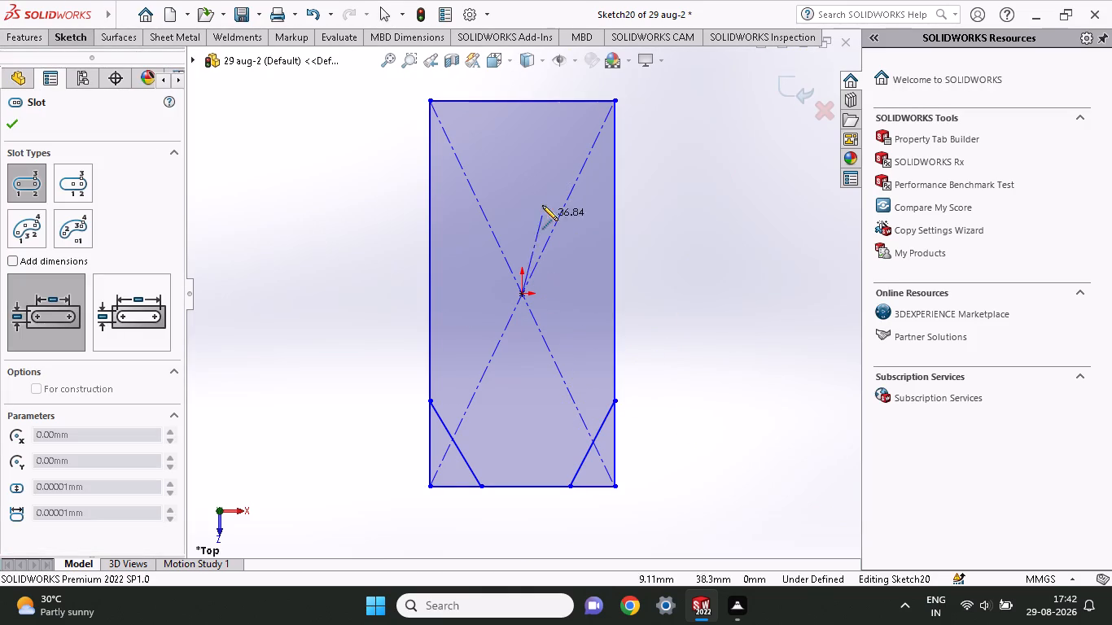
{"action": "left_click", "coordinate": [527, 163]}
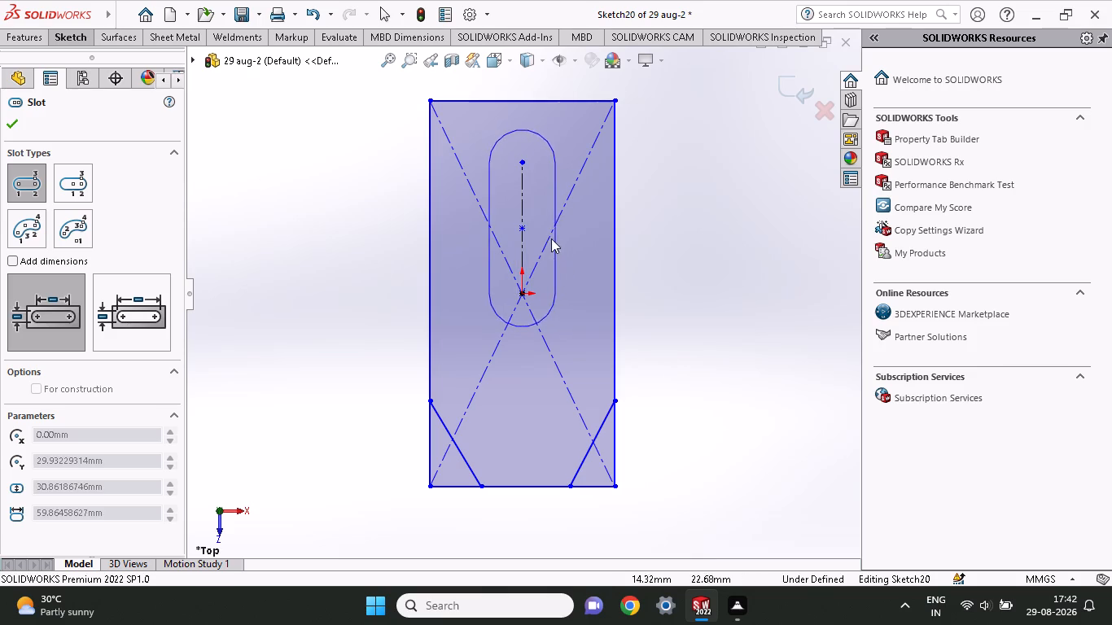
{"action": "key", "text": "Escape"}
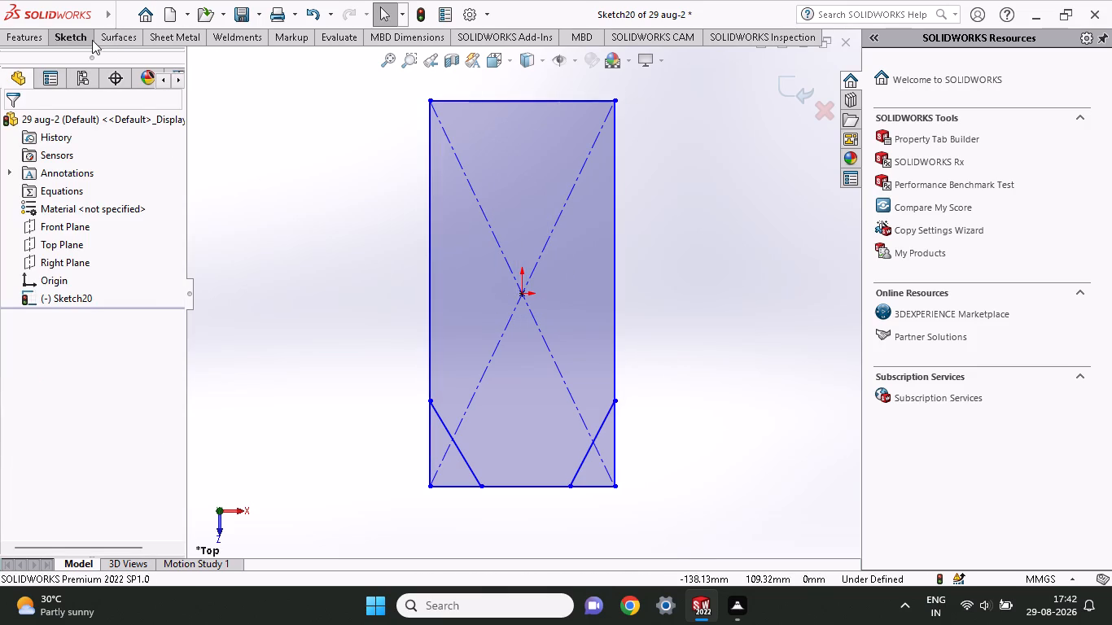
Sketch a vertical straight slot along the rectangle's centreline, about 97 mm between arc centres and 33 mm wide.
{"action": "left_click", "coordinate": [86, 40]}
{"action": "left_click", "coordinate": [112, 105]}
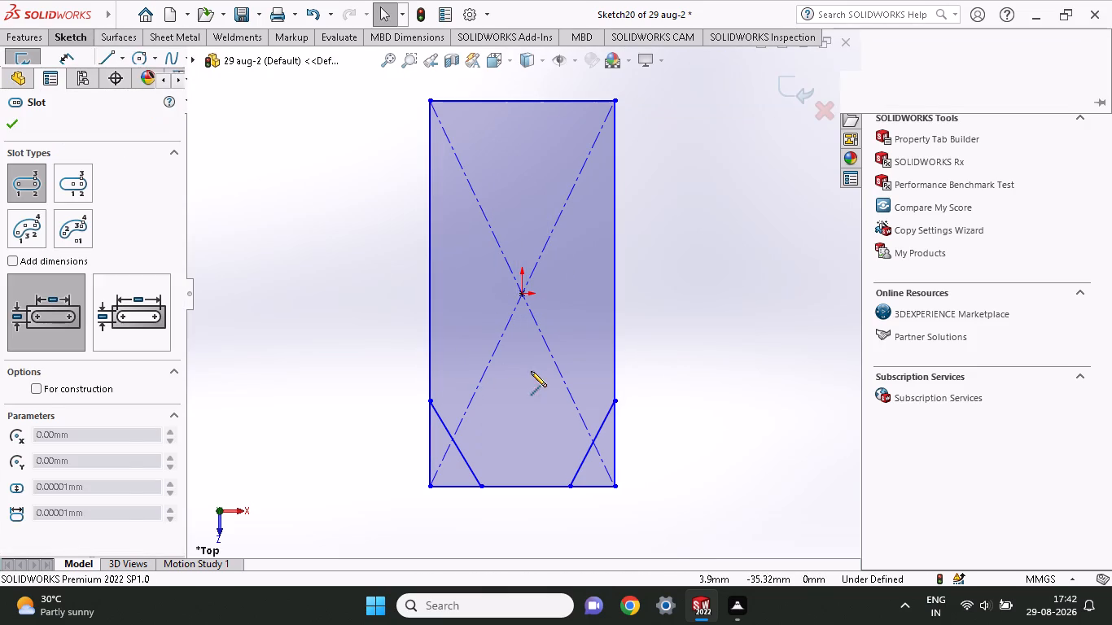
{"action": "left_click", "coordinate": [524, 404]}
{"action": "left_click", "coordinate": [520, 188]}
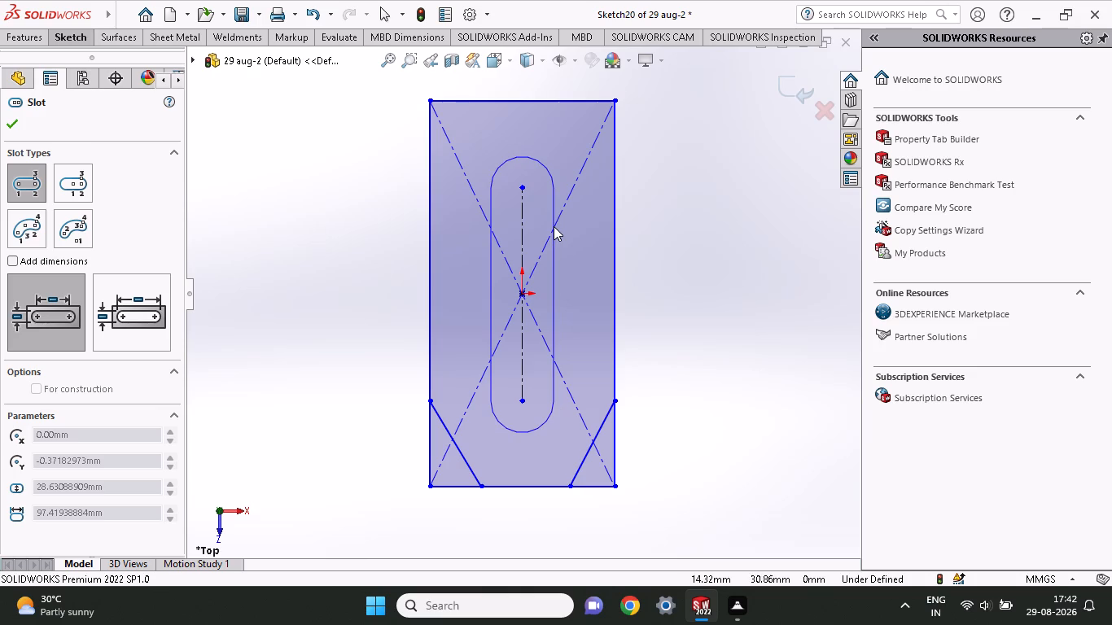
{"action": "left_click", "coordinate": [558, 234]}
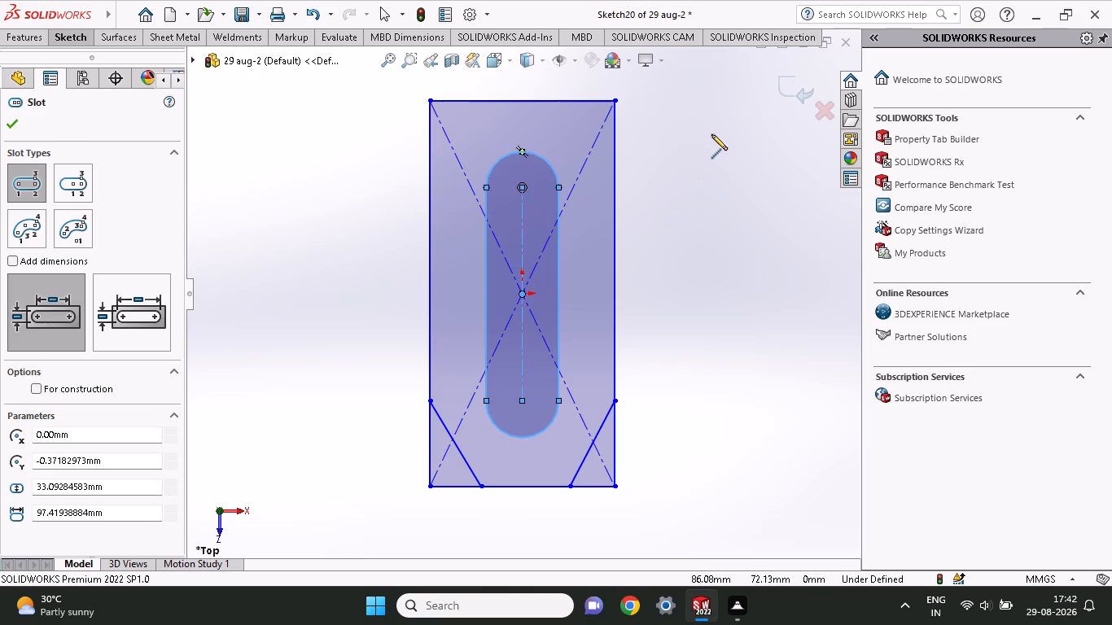
{"action": "key", "text": "Escape"}
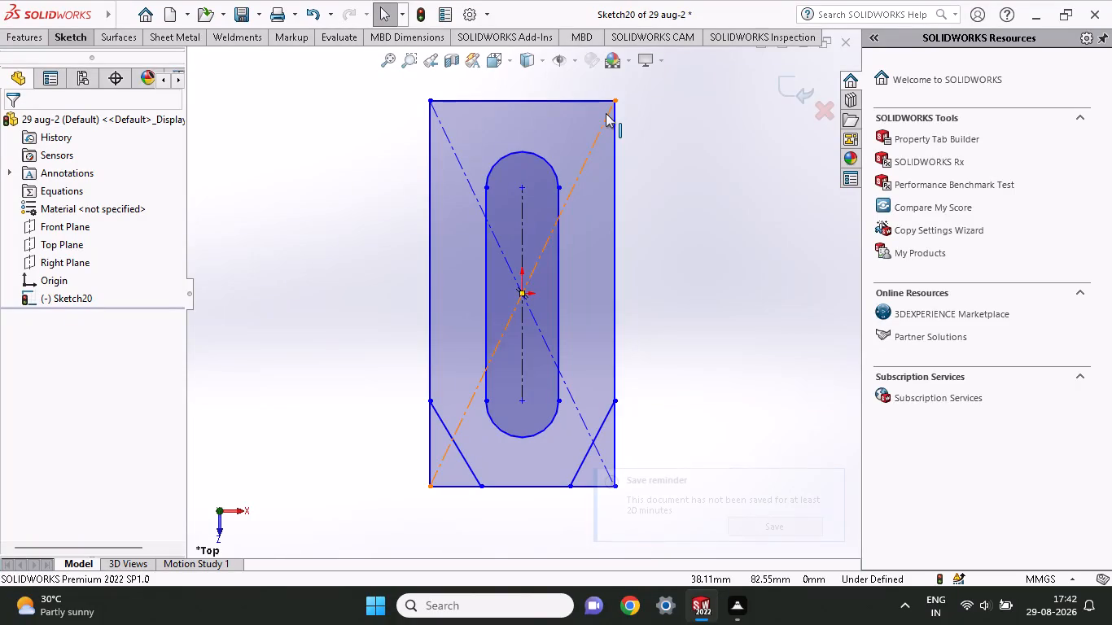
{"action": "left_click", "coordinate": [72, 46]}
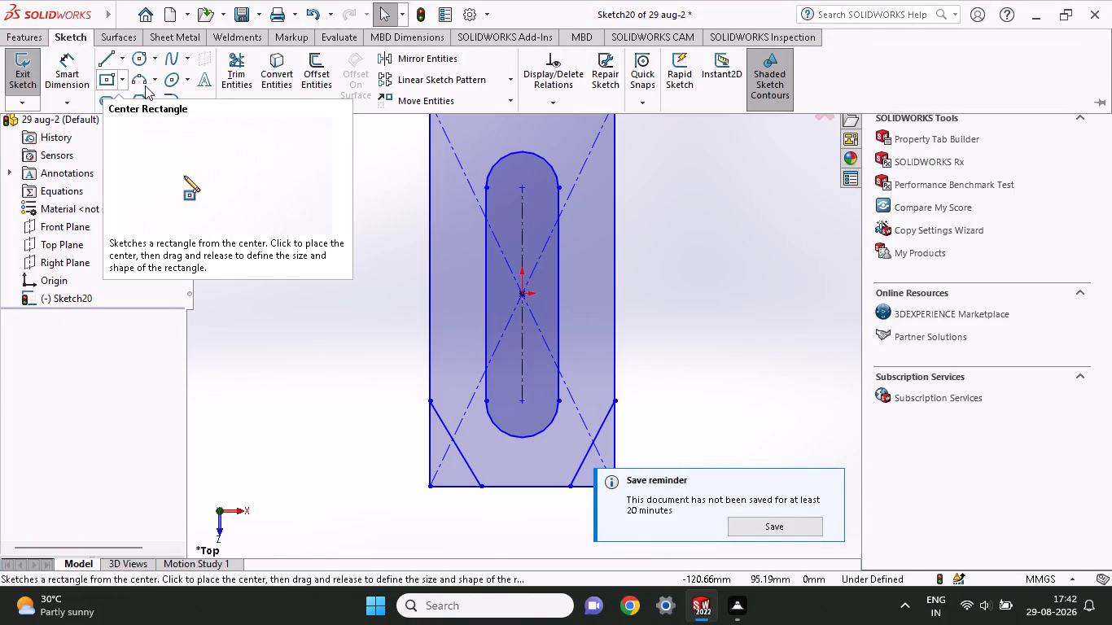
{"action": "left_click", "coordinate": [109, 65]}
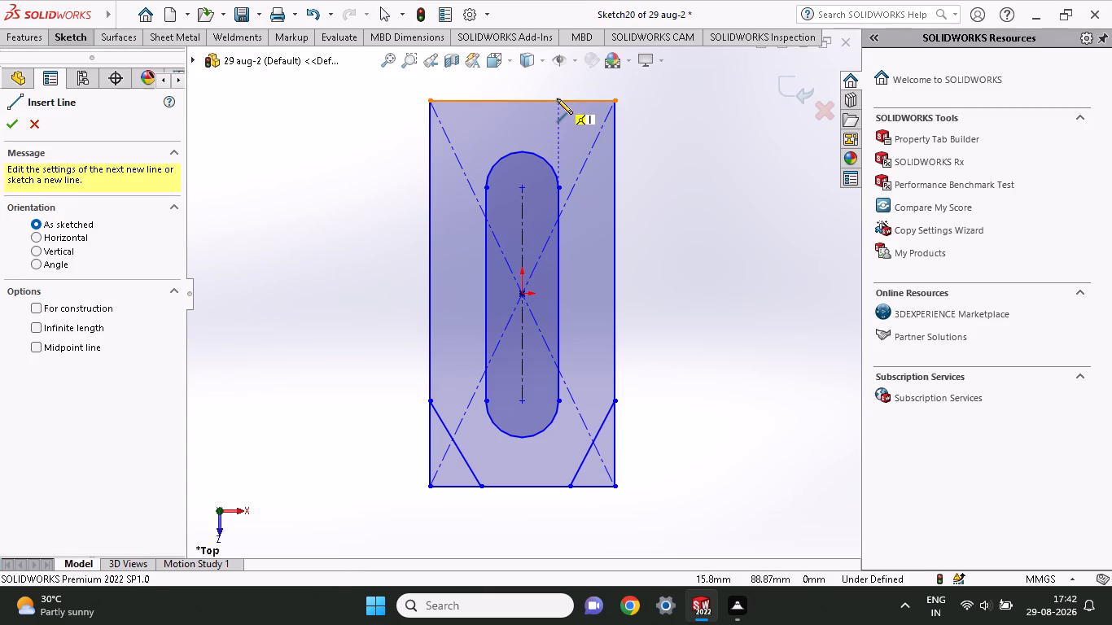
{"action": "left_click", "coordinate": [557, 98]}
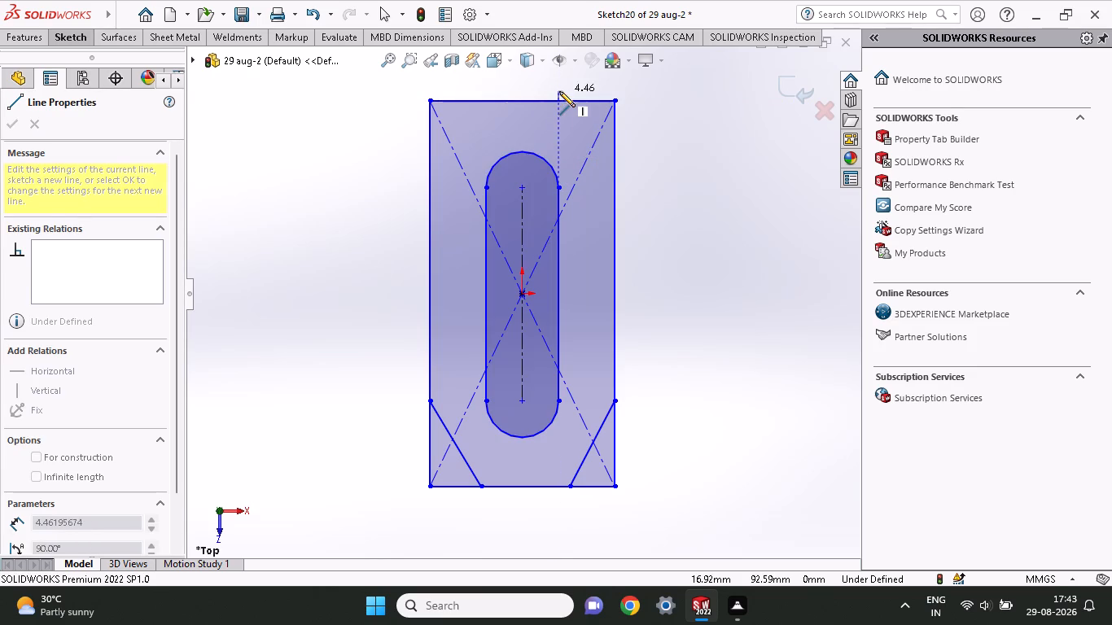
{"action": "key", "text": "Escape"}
Draw corner rectangles inside the plate's two upper corners, about 23 x 17 mm at upper left and 20 x 17 mm at upper right.
{"action": "left_click", "coordinate": [63, 44]}
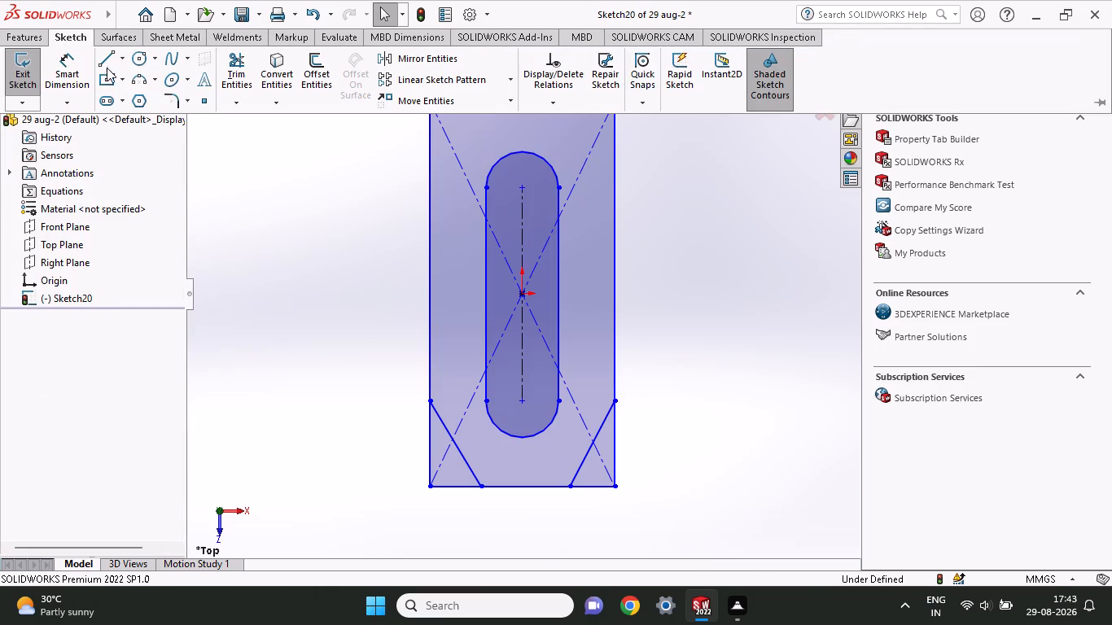
{"action": "left_click", "coordinate": [126, 83]}
{"action": "left_click", "coordinate": [128, 108]}
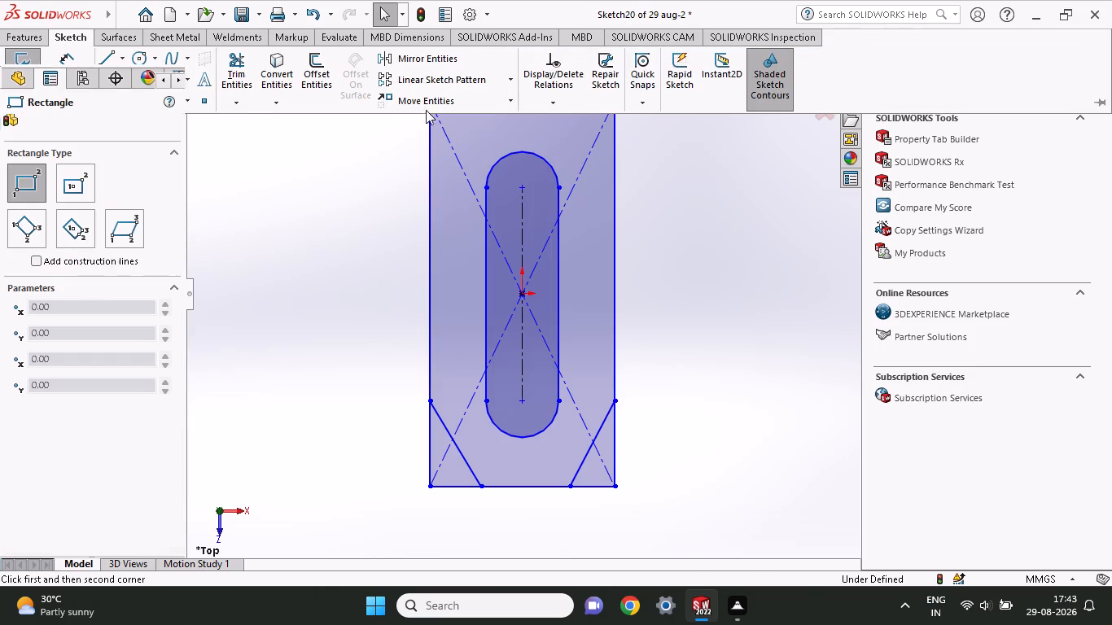
{"action": "left_click", "coordinate": [434, 101]}
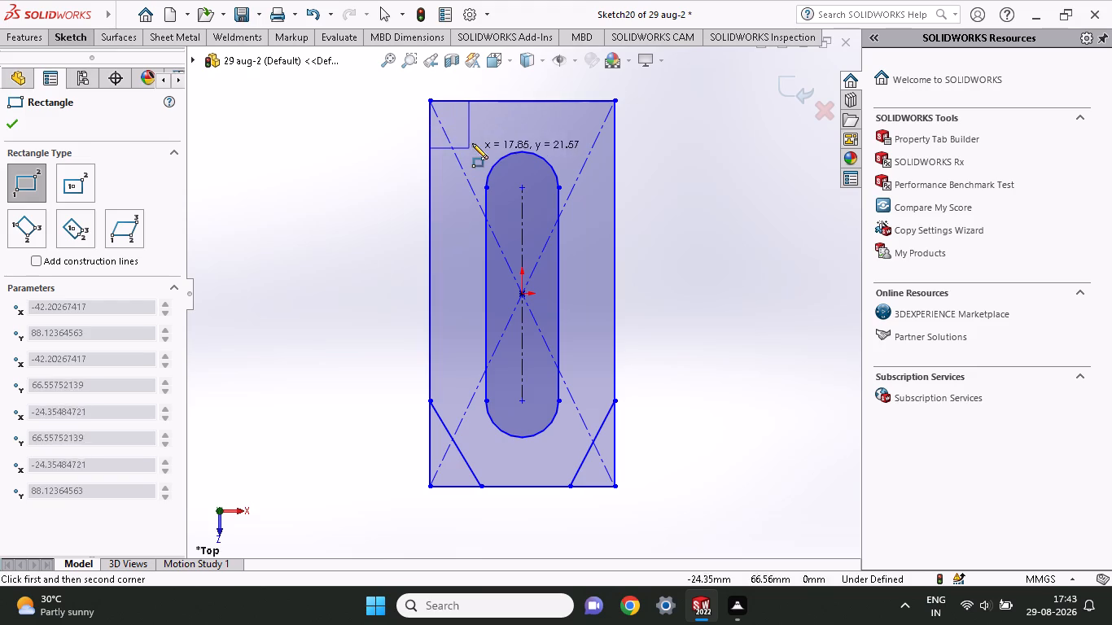
{"action": "left_click", "coordinate": [476, 138]}
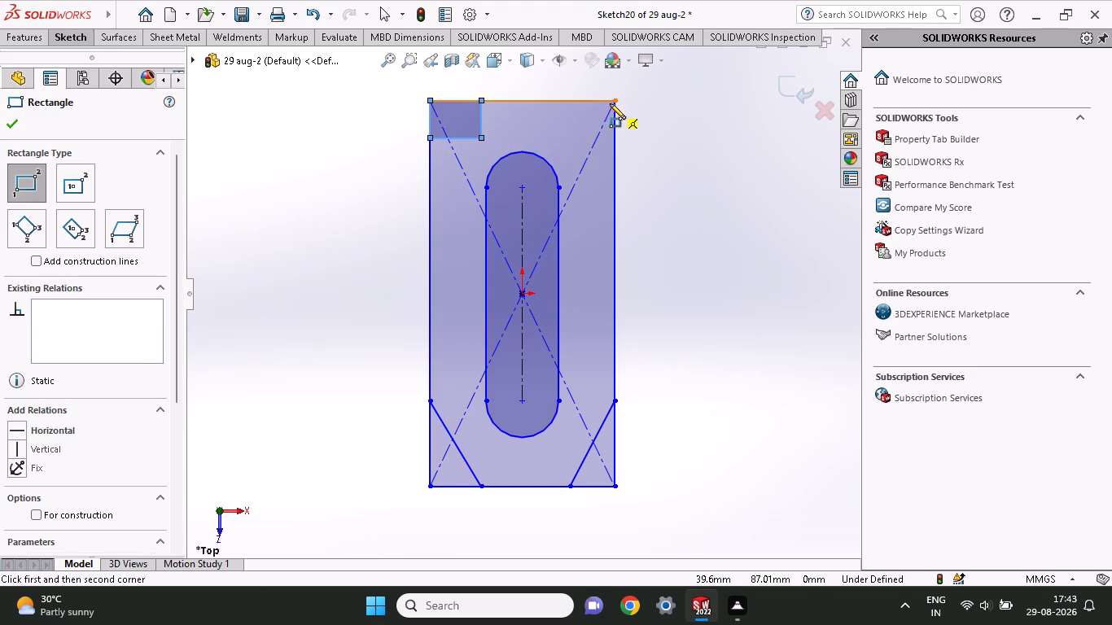
{"action": "left_click", "coordinate": [612, 101]}
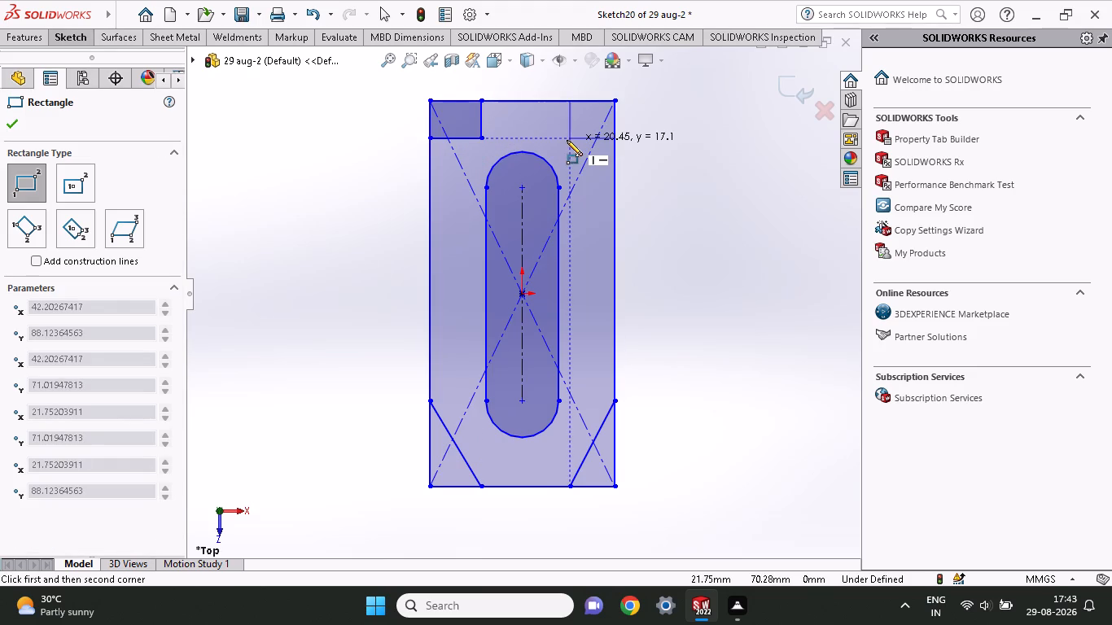
{"action": "left_click", "coordinate": [567, 140]}
{"action": "key", "text": "Escape"}
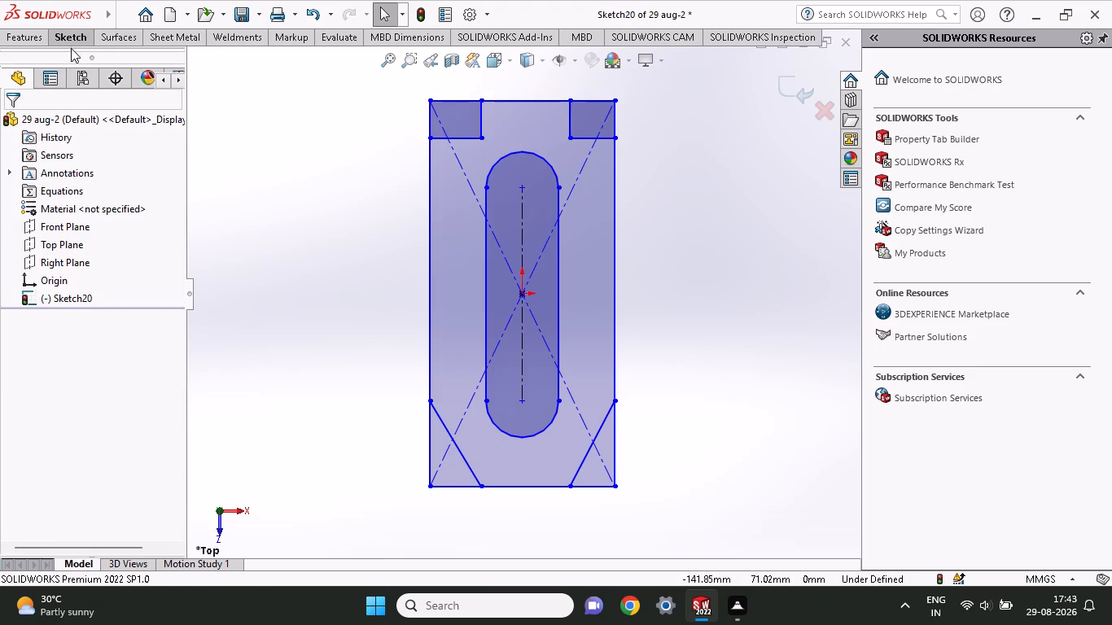
Trim the outer edges of both upper corner rectangles with Trim to closest, leaving square notches beside a central tab.
{"action": "left_click", "coordinate": [71, 40]}
{"action": "left_click", "coordinate": [228, 64]}
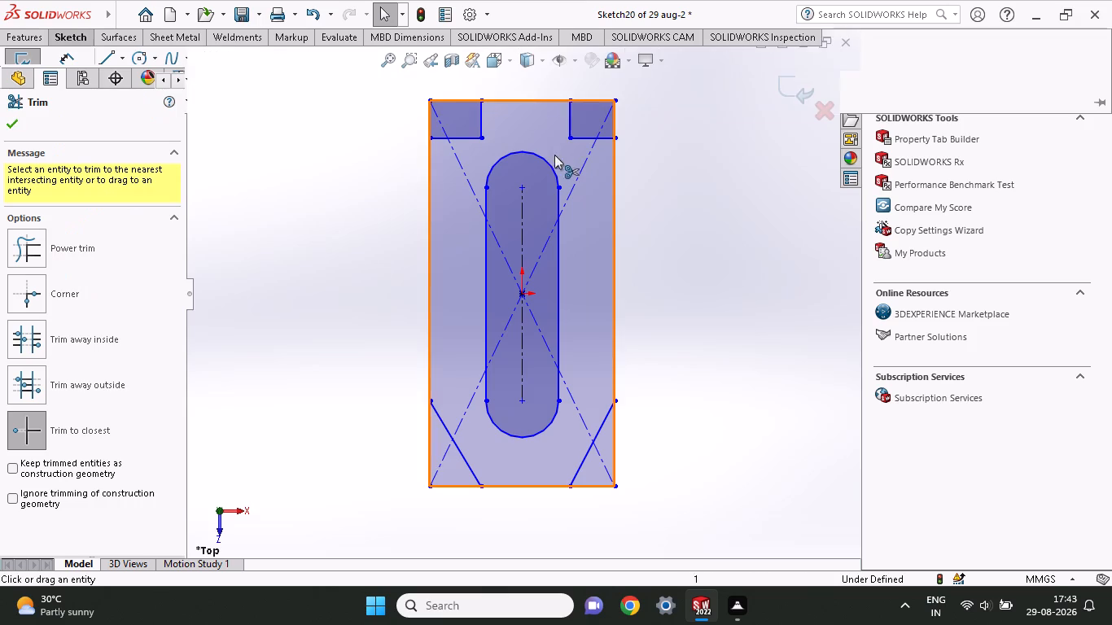
{"action": "left_click", "coordinate": [444, 105]}
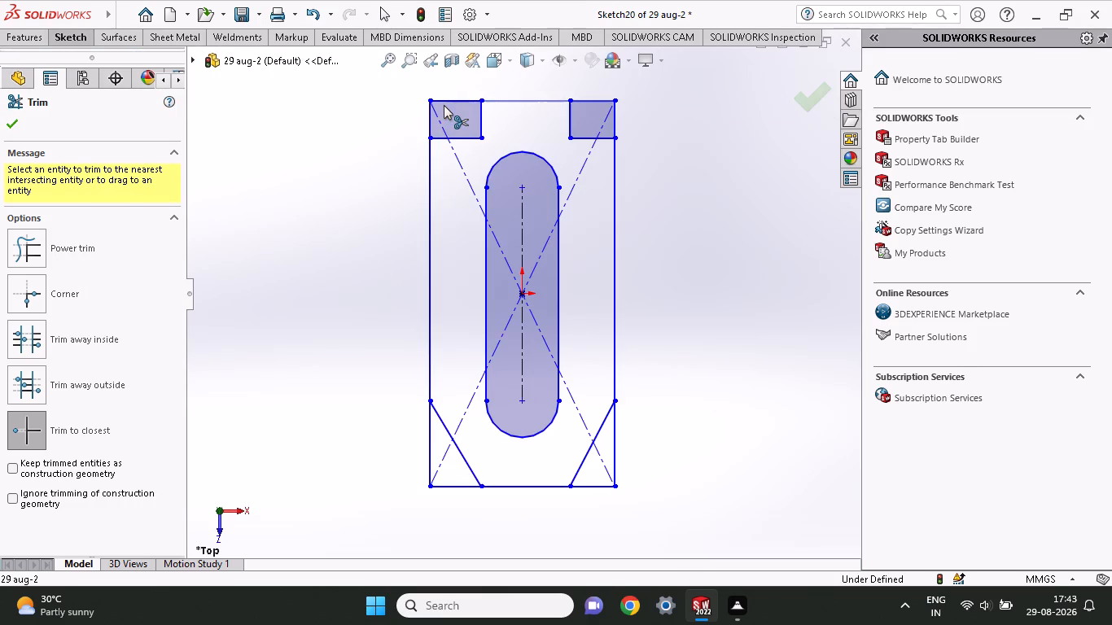
{"action": "left_click", "coordinate": [448, 100]}
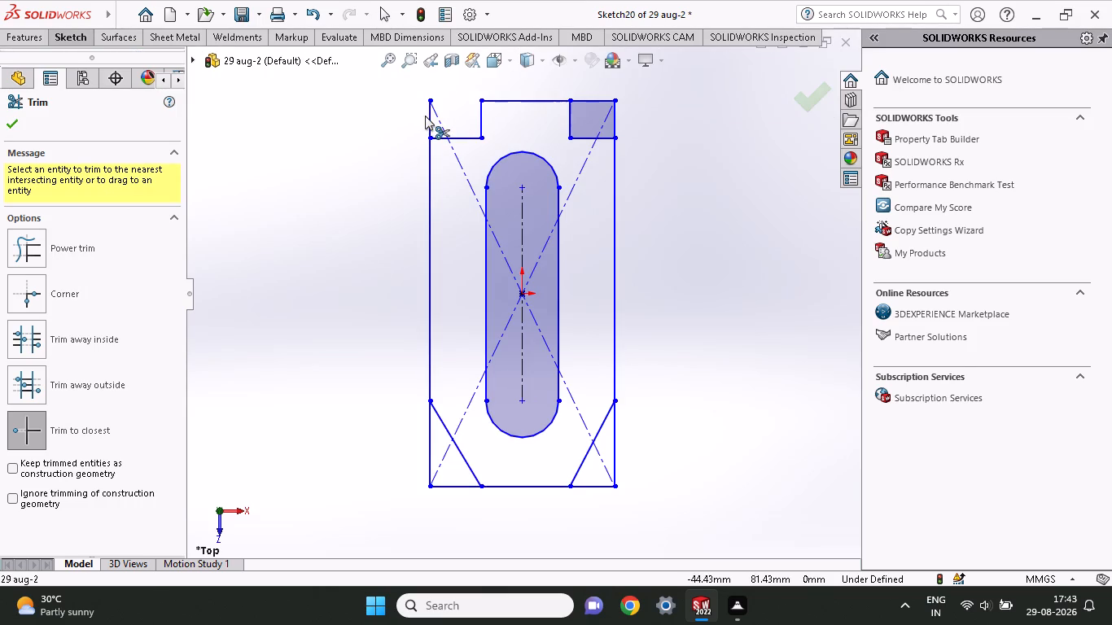
{"action": "left_click", "coordinate": [425, 116]}
{"action": "left_click", "coordinate": [427, 118]}
{"action": "left_click", "coordinate": [428, 118]}
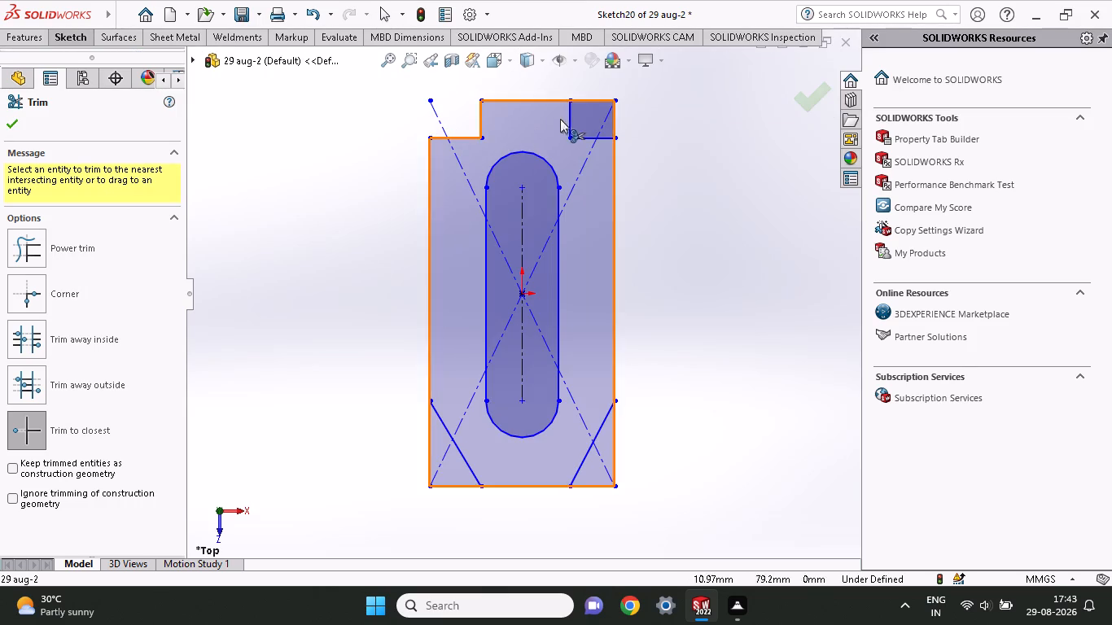
{"action": "left_click", "coordinate": [595, 99]}
{"action": "left_click", "coordinate": [614, 120]}
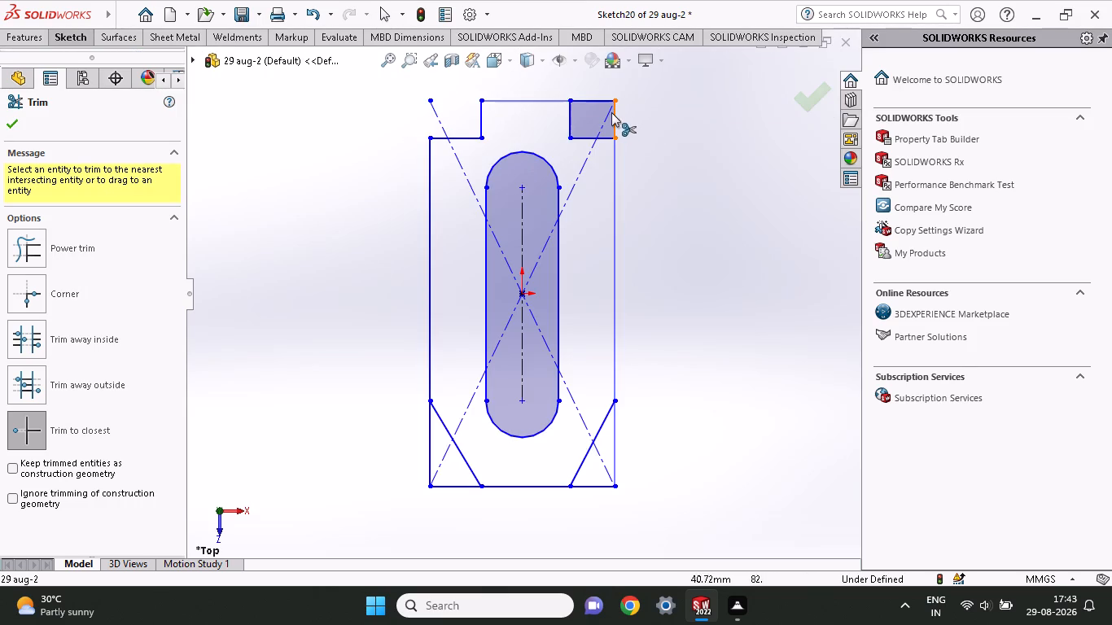
{"action": "left_click", "coordinate": [611, 114]}
{"action": "left_click", "coordinate": [598, 98]}
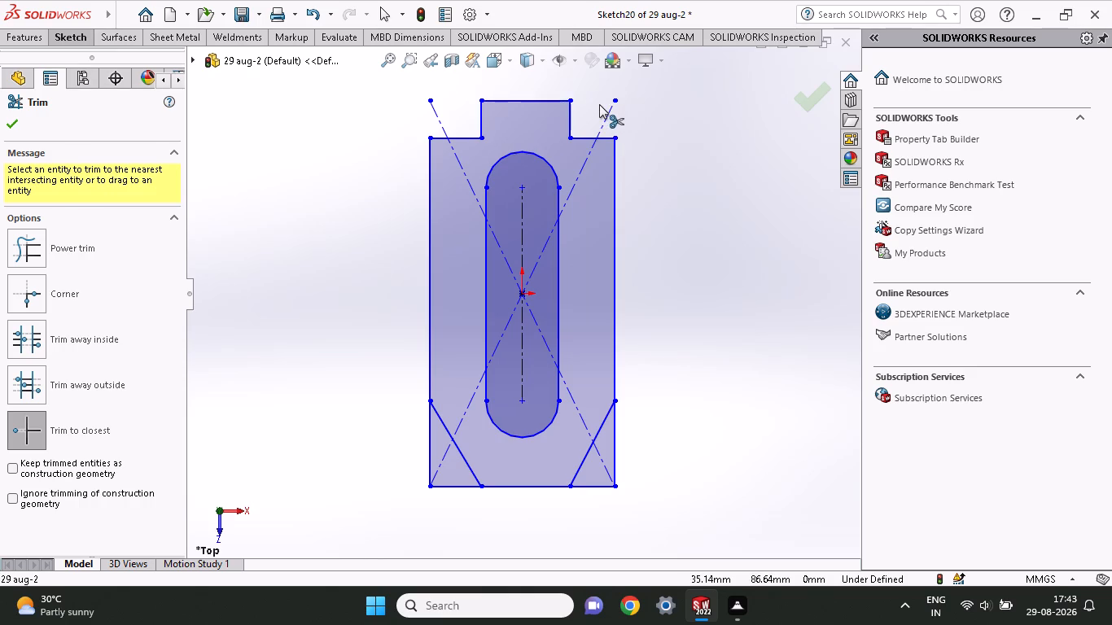
Trim the outline segments outside the two lower diagonal lines so the plate's lower corners are cut off.
{"action": "left_click", "coordinate": [430, 450]}
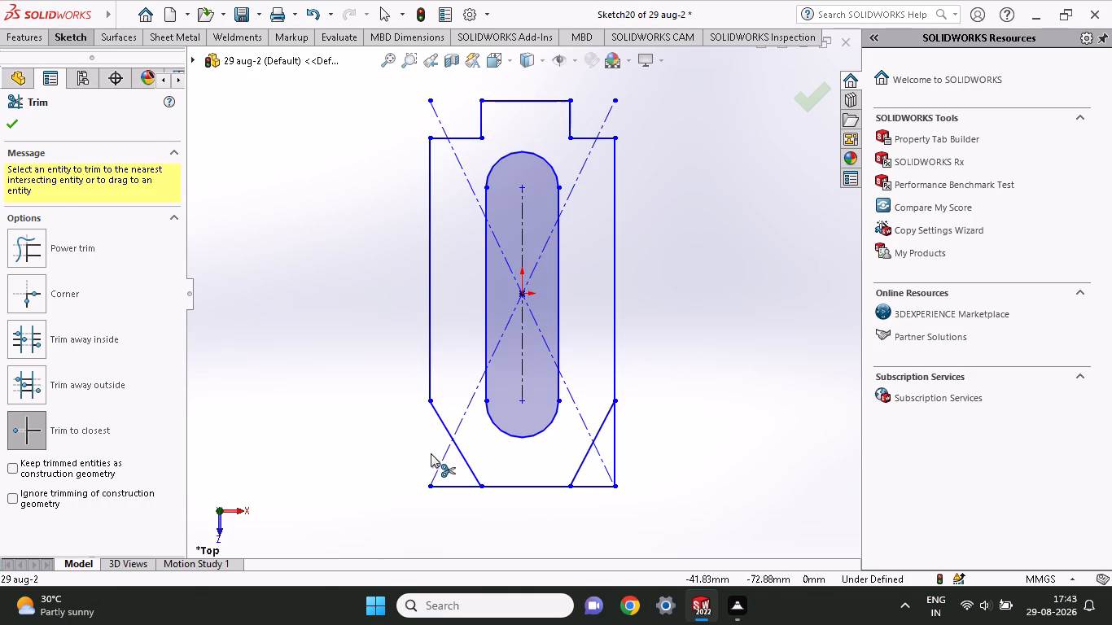
{"action": "left_click", "coordinate": [448, 482]}
{"action": "left_click", "coordinate": [601, 483]}
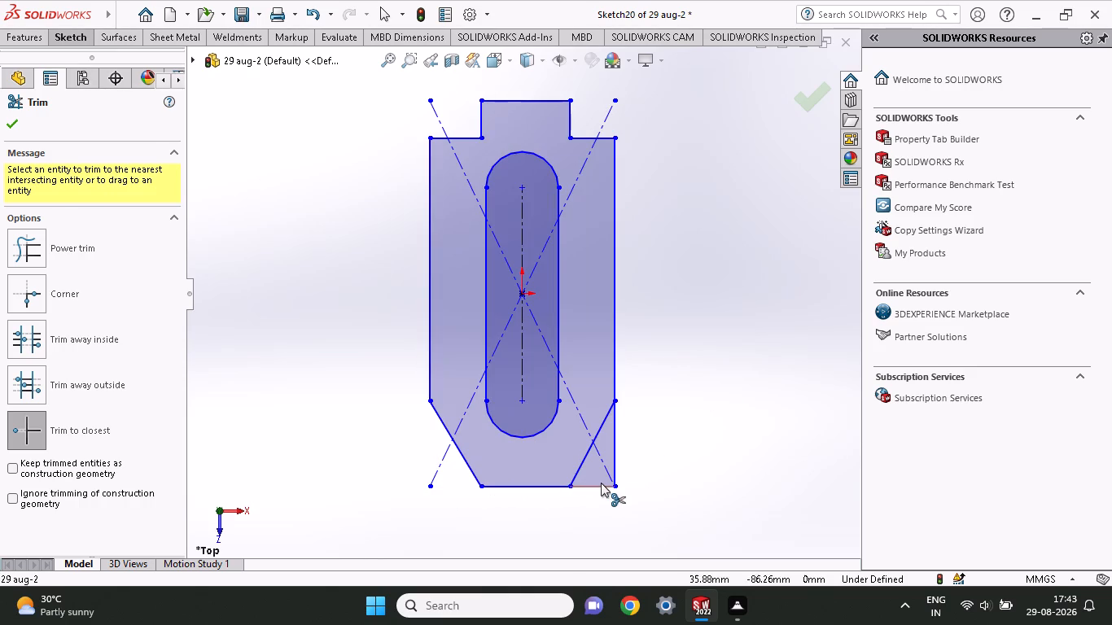
{"action": "left_click", "coordinate": [612, 446]}
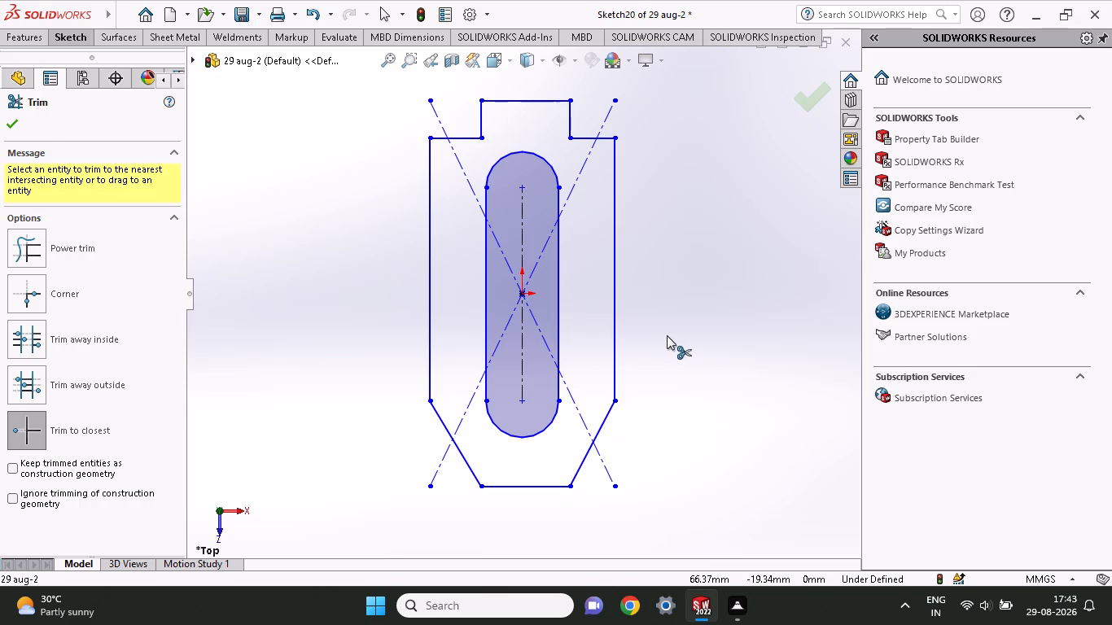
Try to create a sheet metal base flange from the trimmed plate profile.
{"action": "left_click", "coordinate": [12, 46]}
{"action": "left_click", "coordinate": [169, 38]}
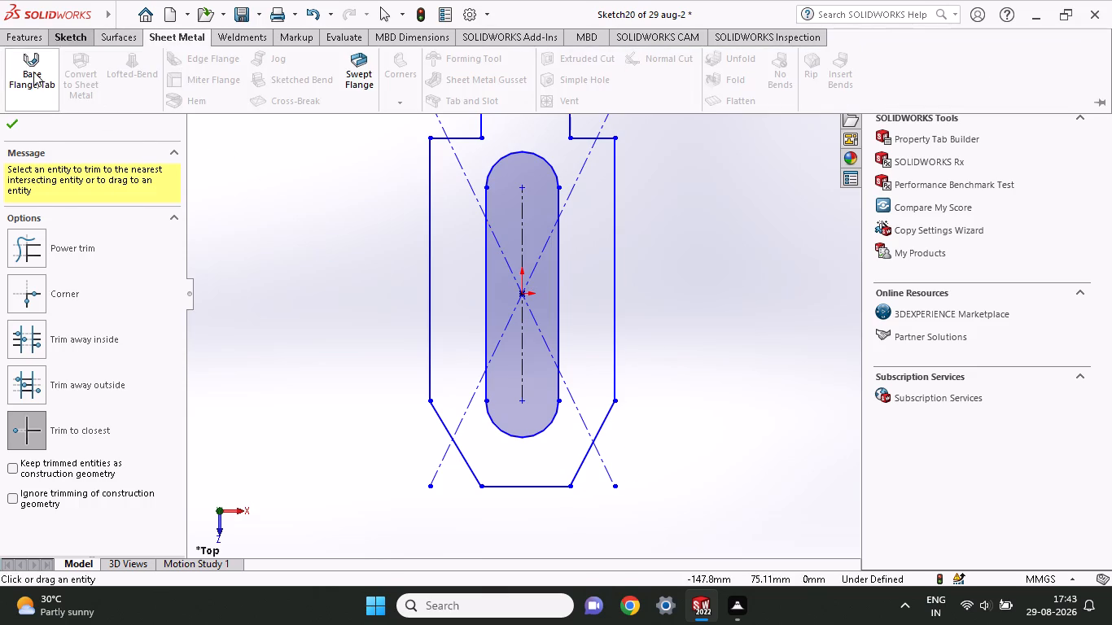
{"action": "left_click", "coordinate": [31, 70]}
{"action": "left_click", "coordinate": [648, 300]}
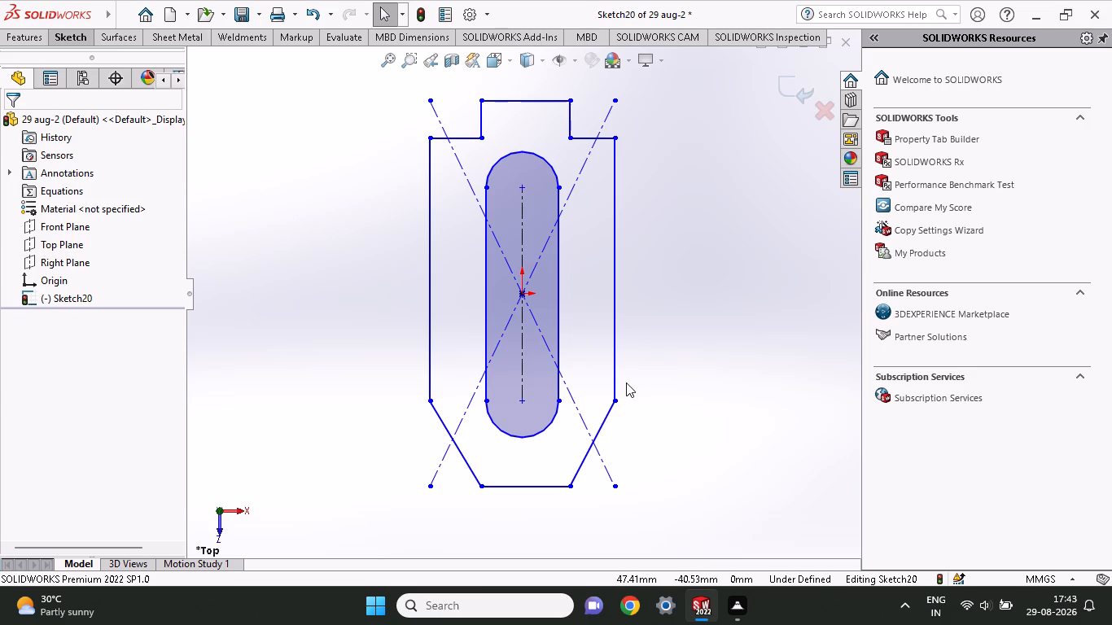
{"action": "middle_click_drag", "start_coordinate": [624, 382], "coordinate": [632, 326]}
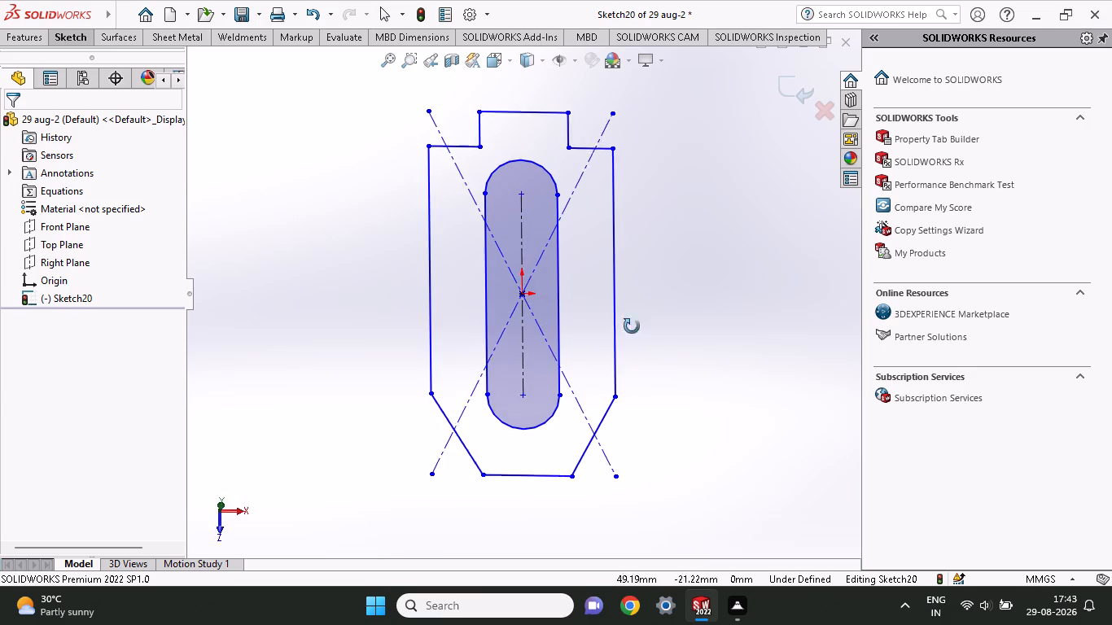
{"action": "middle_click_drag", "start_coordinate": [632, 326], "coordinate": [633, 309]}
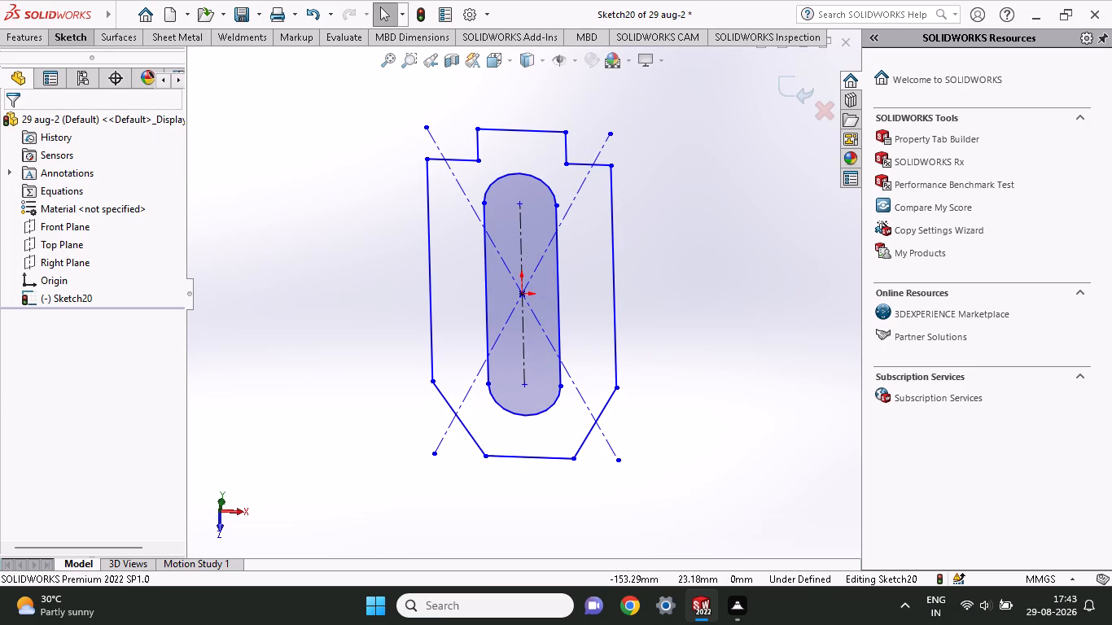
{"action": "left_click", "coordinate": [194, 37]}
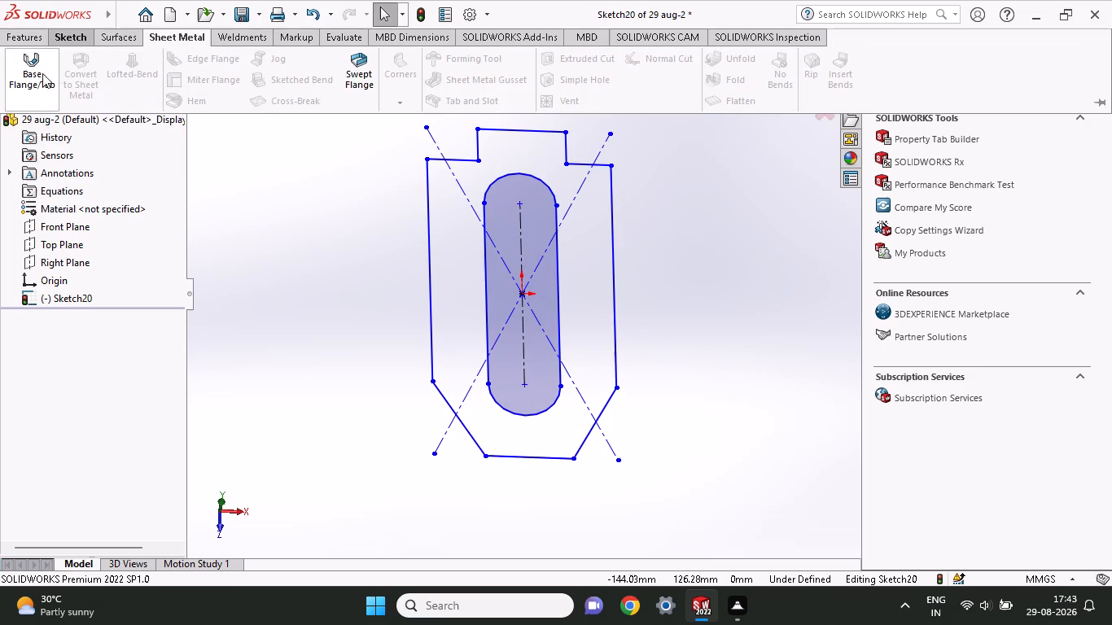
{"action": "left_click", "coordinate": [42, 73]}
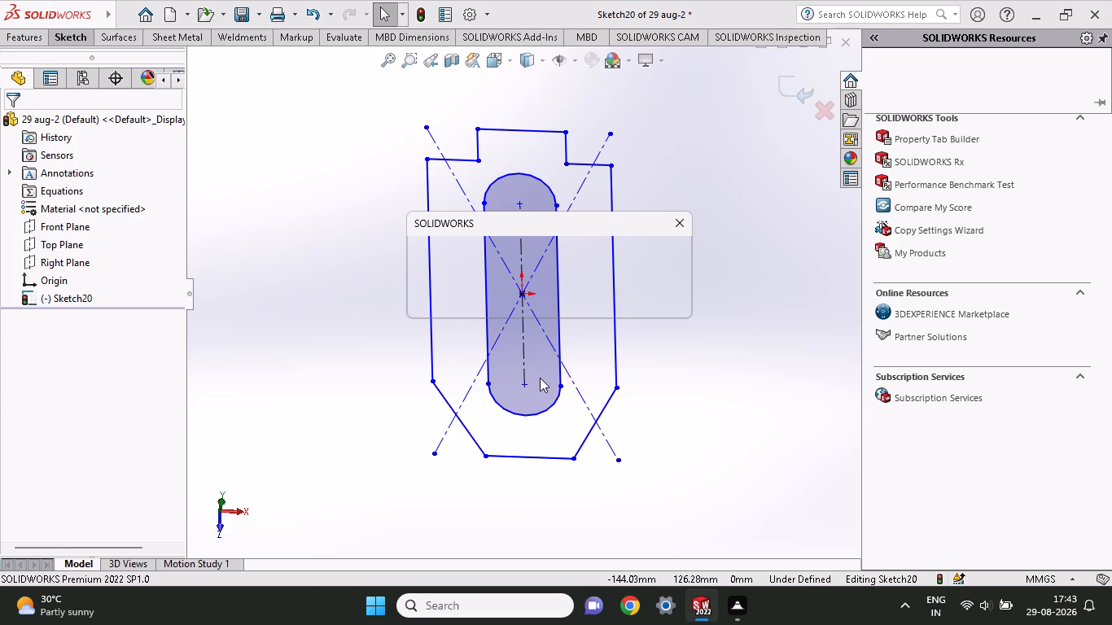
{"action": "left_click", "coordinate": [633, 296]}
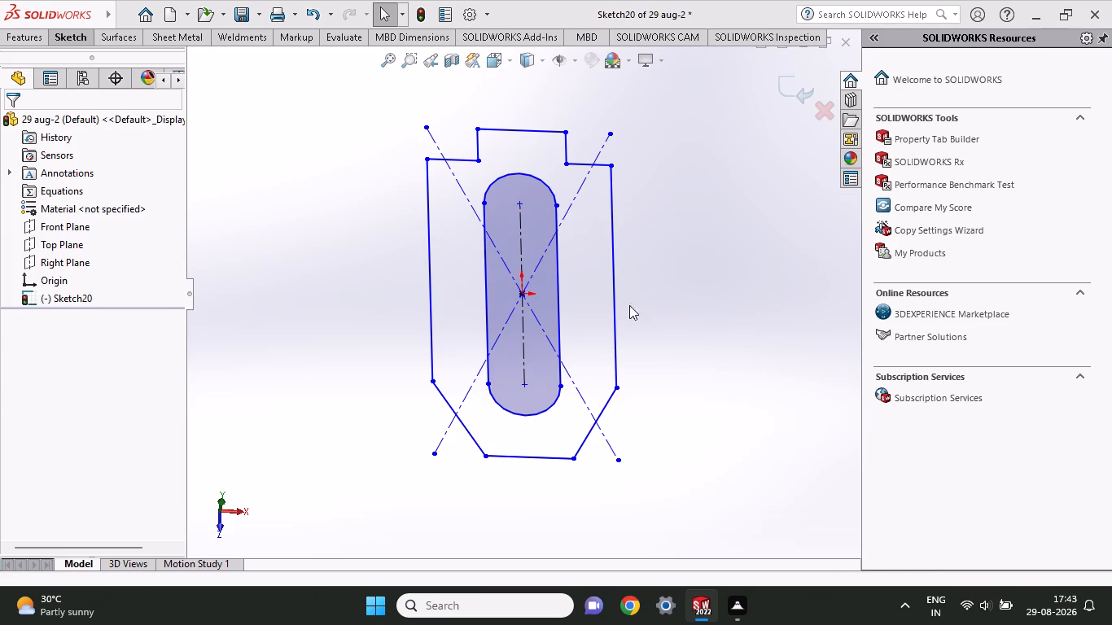
Delete the center rectangle's two diagonal construction lines from the sketch.
{"action": "left_click", "coordinate": [580, 389]}
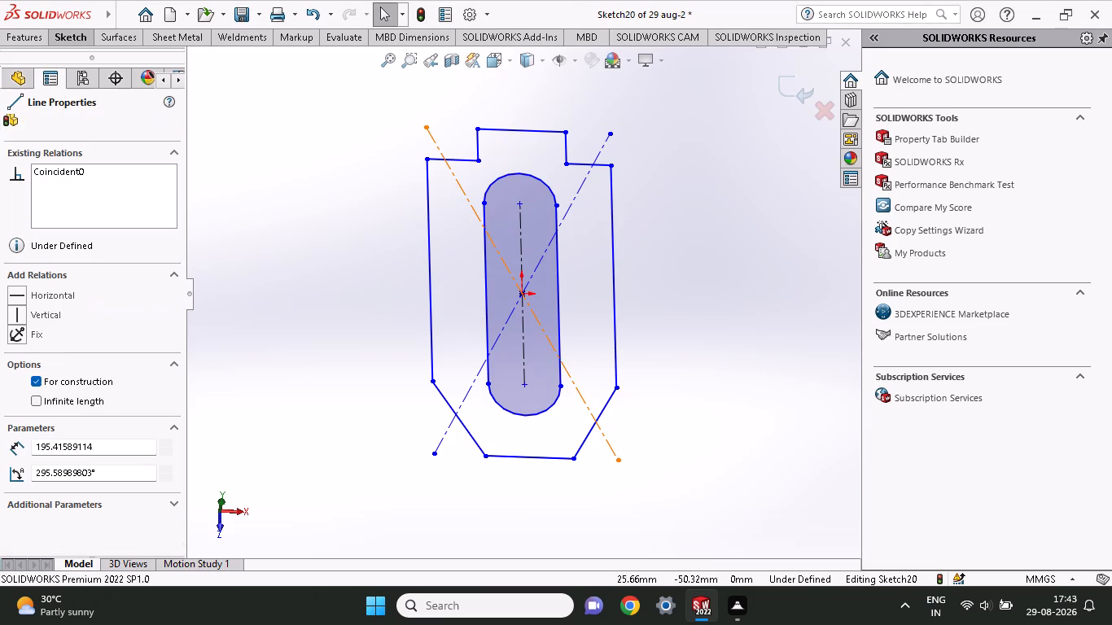
{"action": "key", "text": "Delete"}
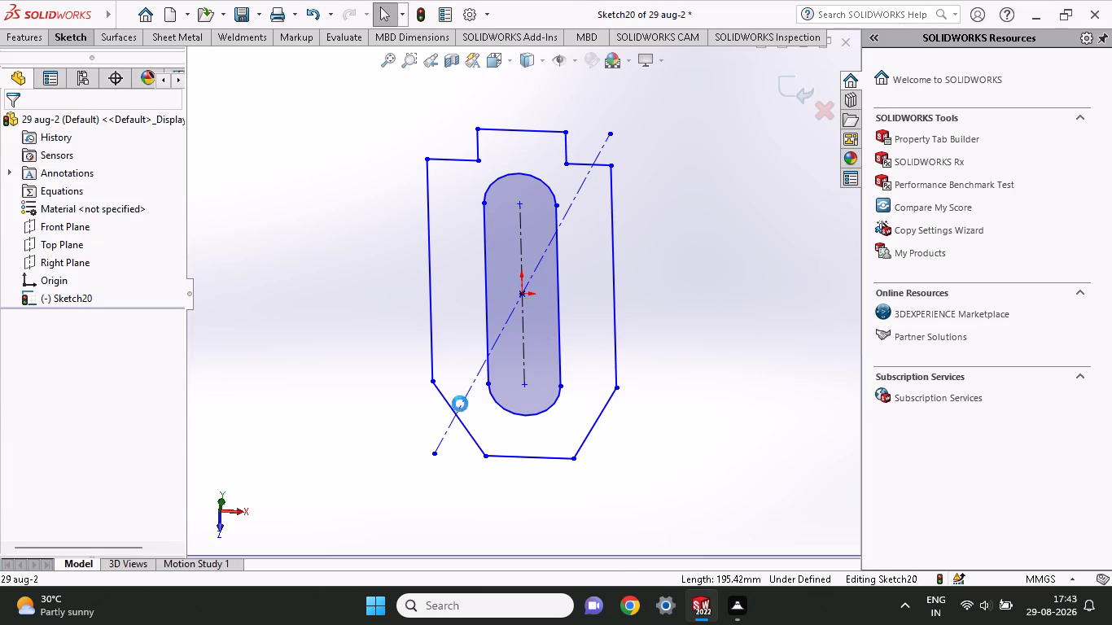
{"action": "left_click", "coordinate": [464, 406]}
{"action": "key", "text": "Delete"}
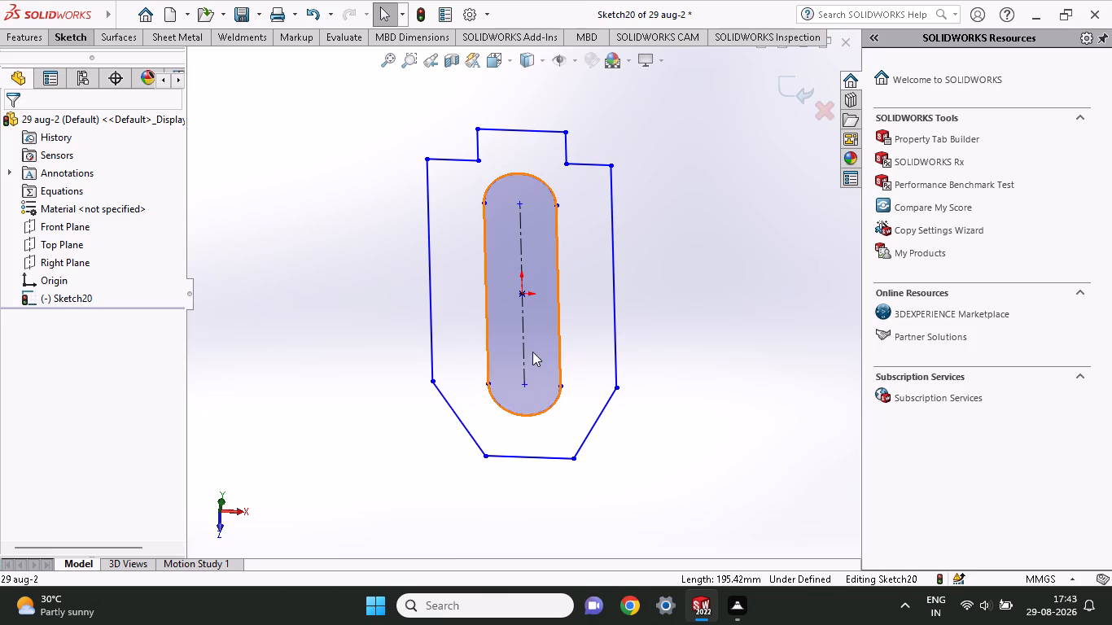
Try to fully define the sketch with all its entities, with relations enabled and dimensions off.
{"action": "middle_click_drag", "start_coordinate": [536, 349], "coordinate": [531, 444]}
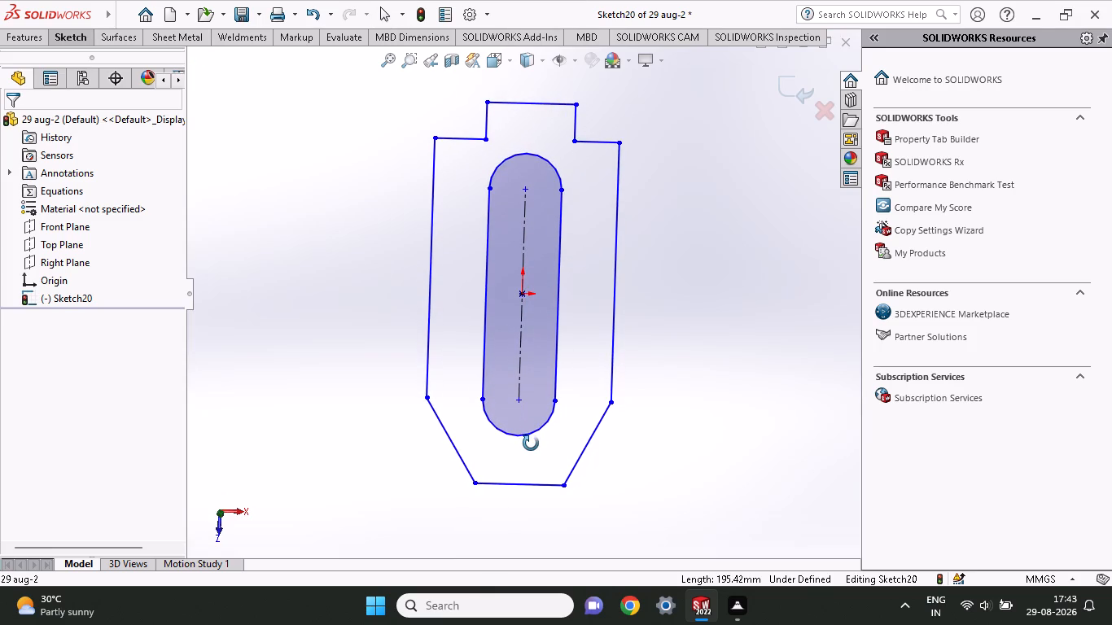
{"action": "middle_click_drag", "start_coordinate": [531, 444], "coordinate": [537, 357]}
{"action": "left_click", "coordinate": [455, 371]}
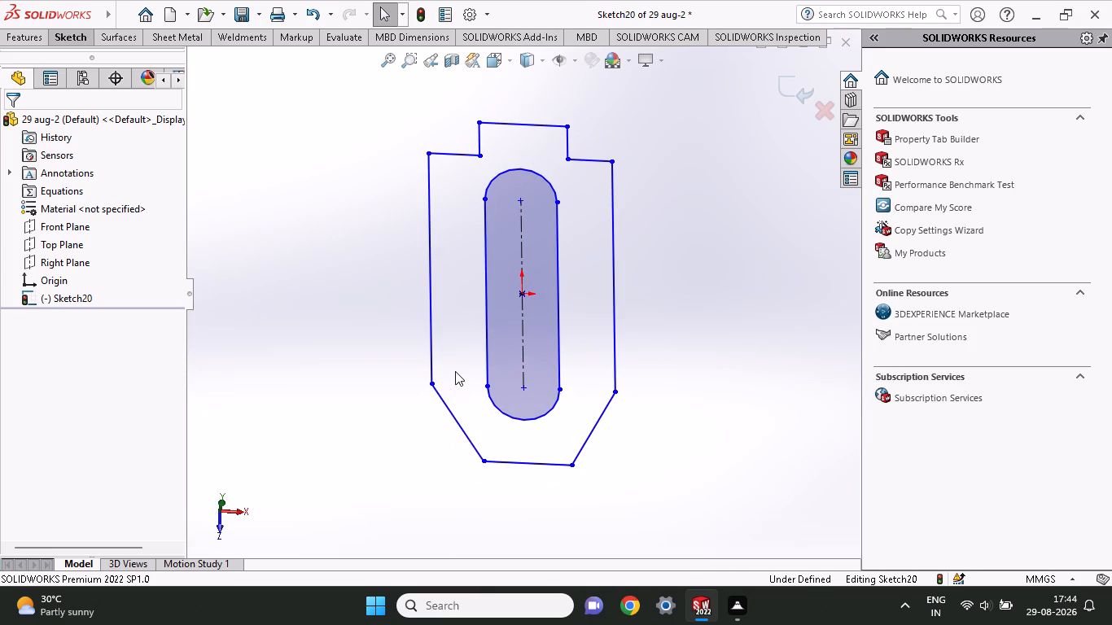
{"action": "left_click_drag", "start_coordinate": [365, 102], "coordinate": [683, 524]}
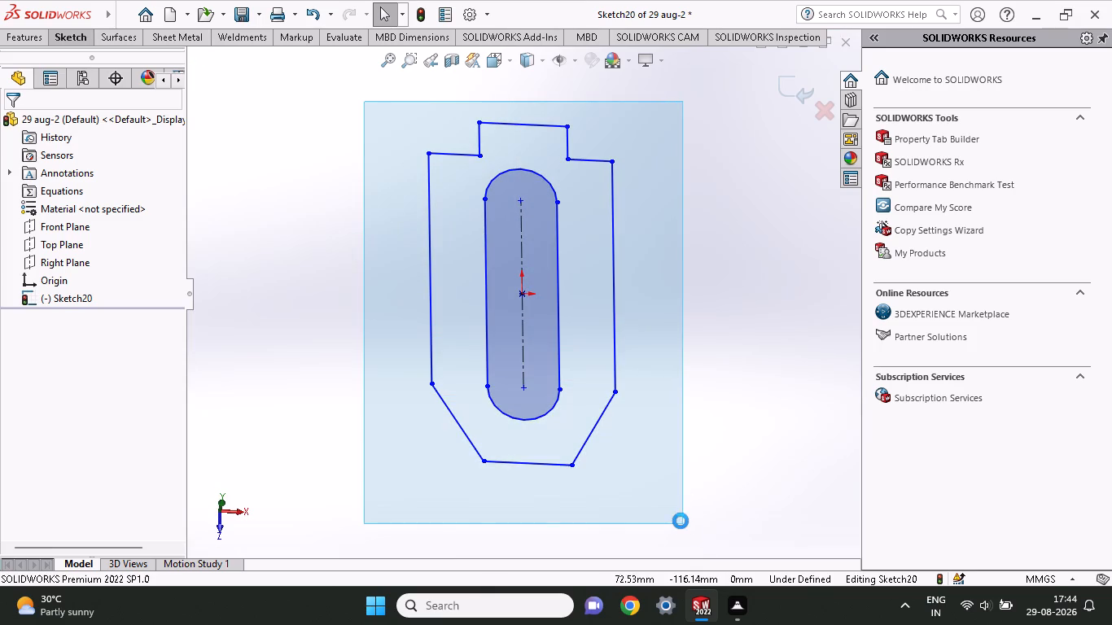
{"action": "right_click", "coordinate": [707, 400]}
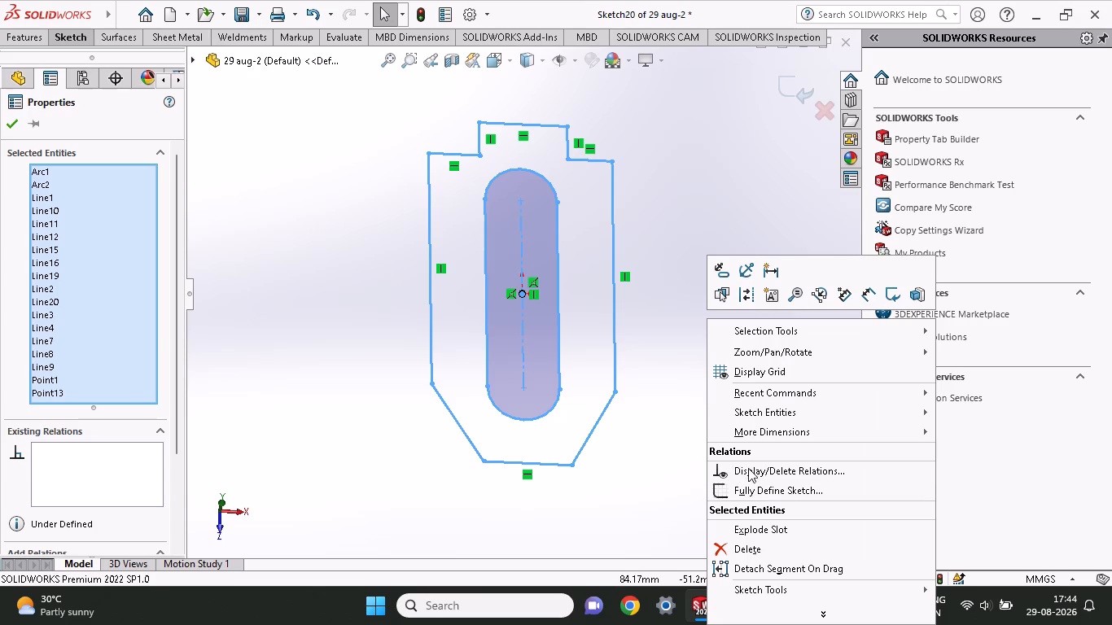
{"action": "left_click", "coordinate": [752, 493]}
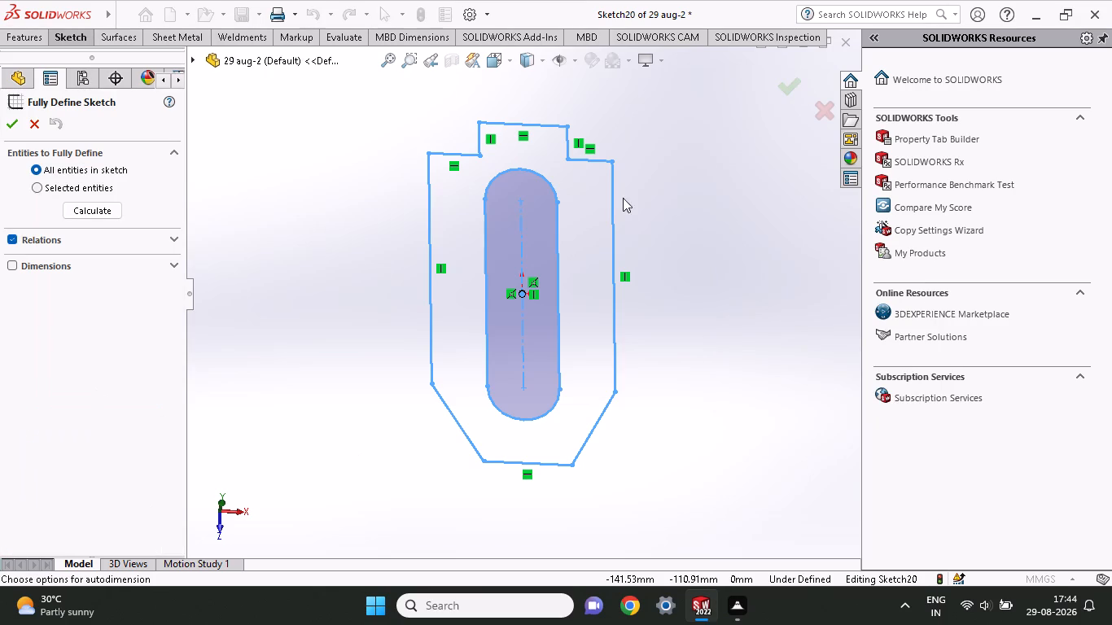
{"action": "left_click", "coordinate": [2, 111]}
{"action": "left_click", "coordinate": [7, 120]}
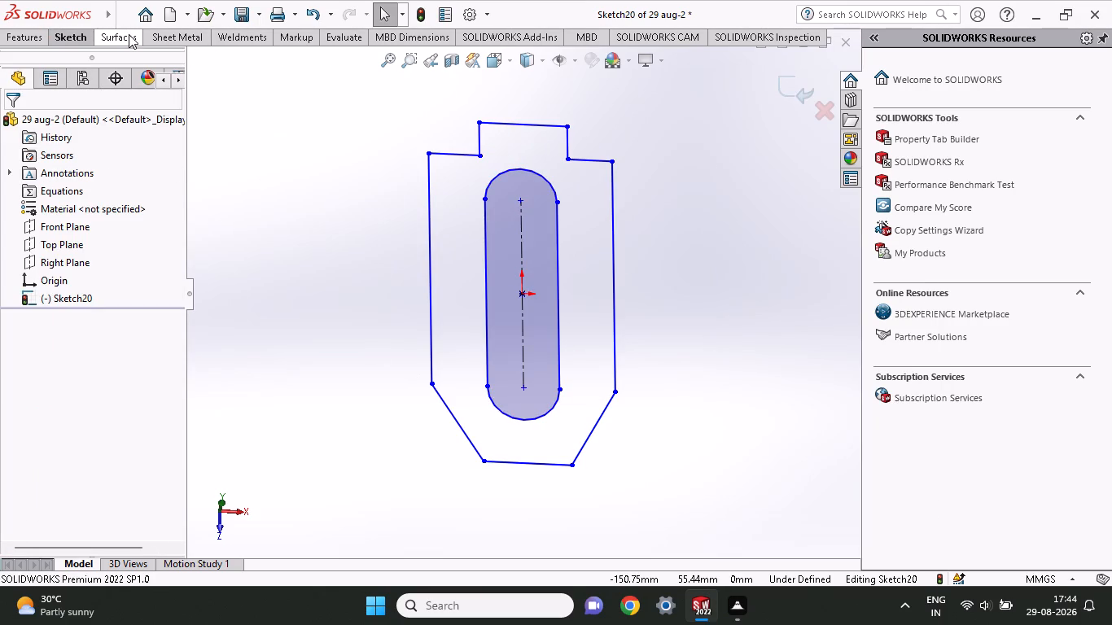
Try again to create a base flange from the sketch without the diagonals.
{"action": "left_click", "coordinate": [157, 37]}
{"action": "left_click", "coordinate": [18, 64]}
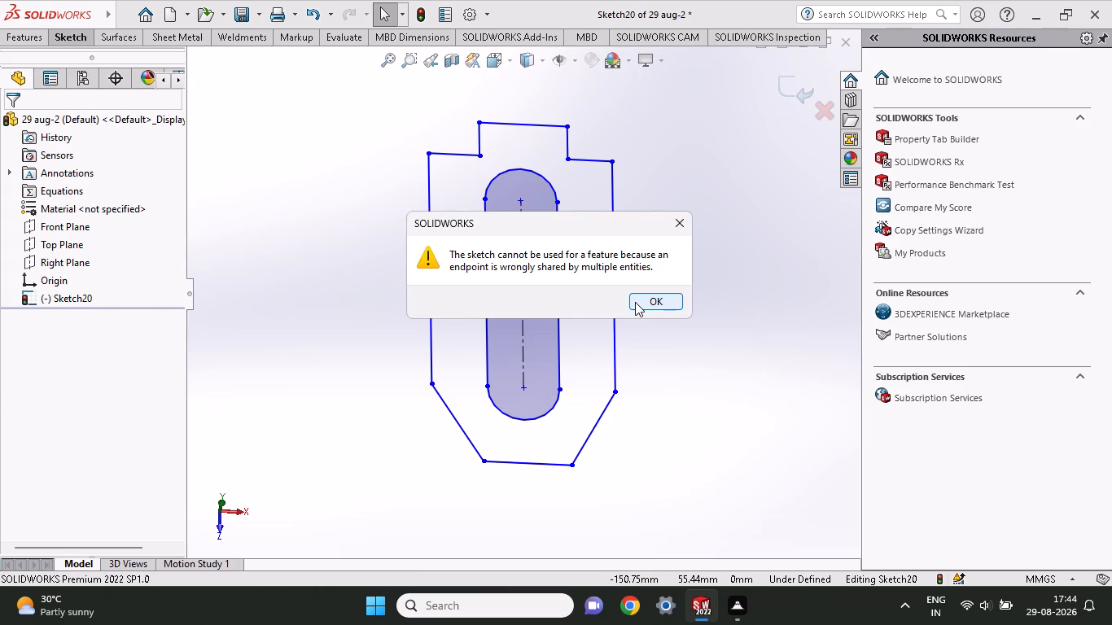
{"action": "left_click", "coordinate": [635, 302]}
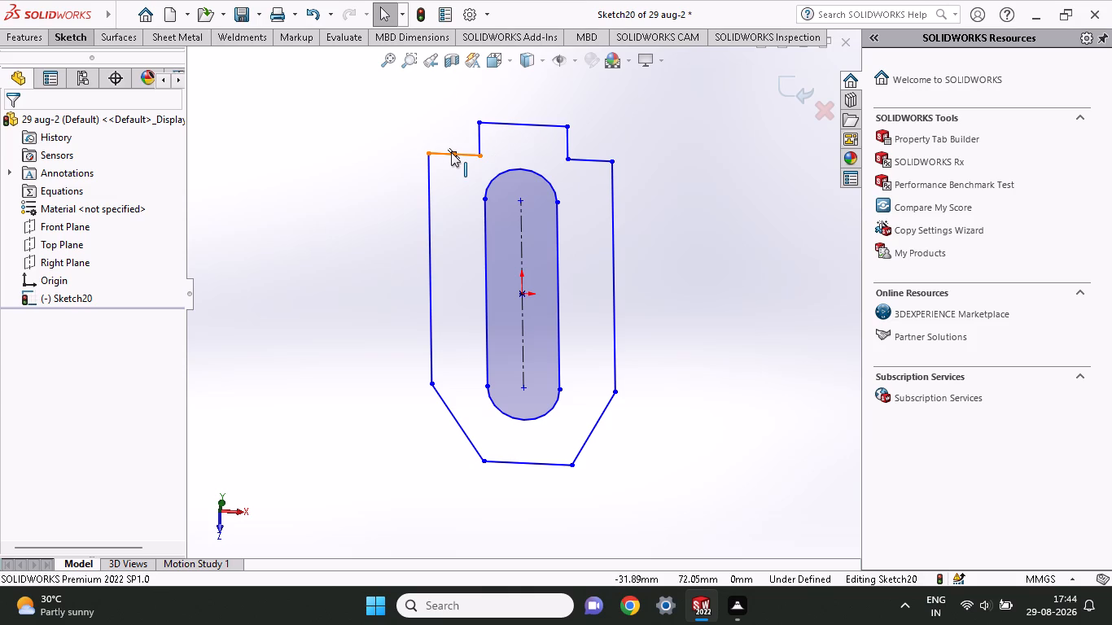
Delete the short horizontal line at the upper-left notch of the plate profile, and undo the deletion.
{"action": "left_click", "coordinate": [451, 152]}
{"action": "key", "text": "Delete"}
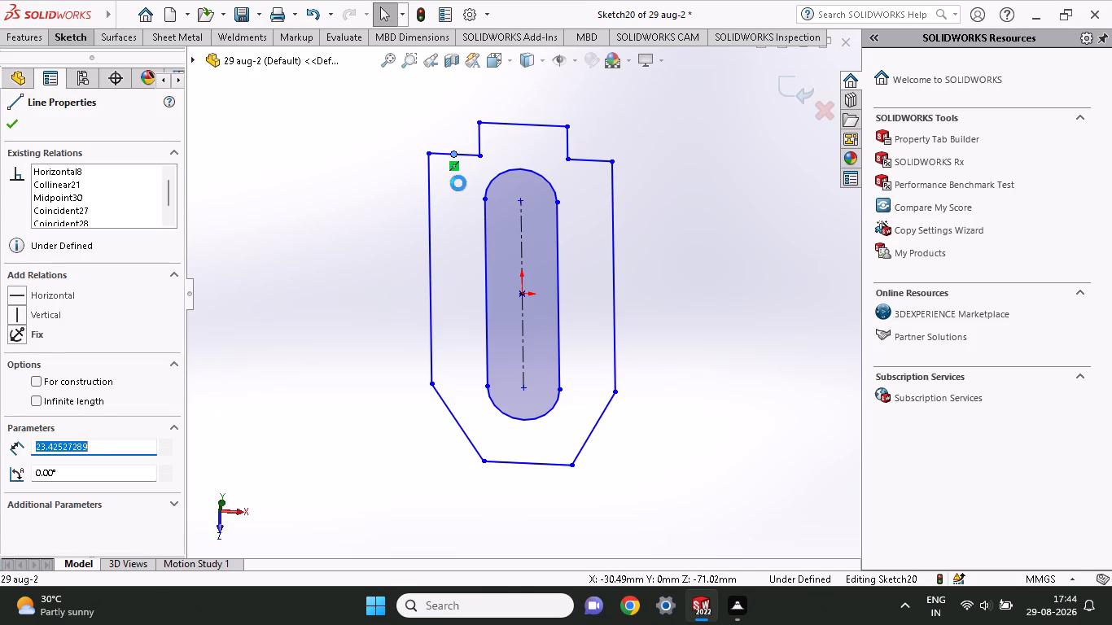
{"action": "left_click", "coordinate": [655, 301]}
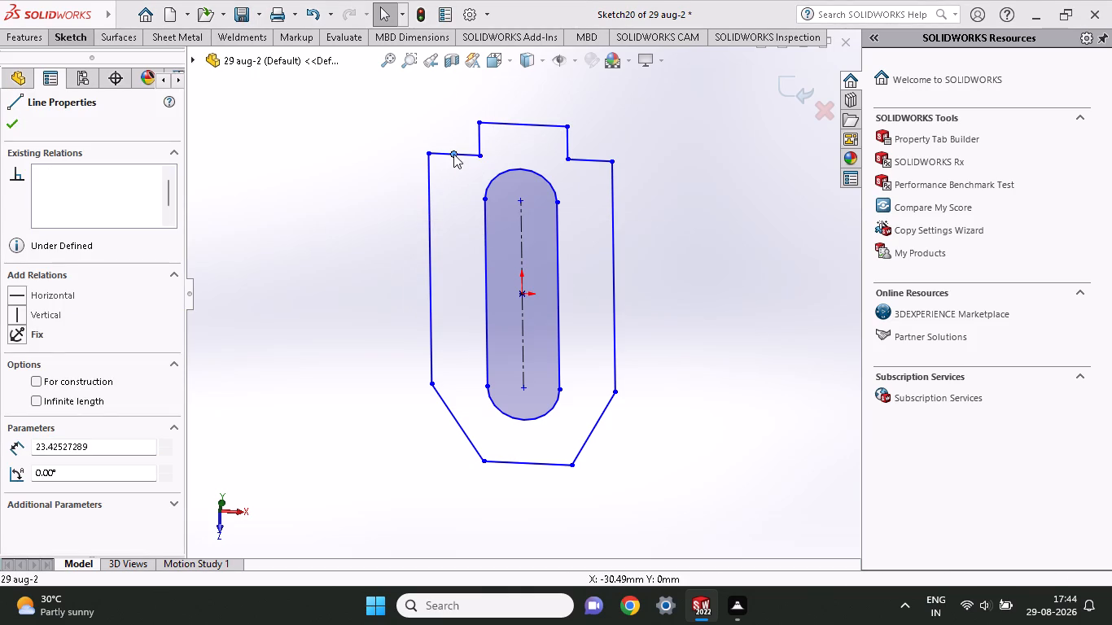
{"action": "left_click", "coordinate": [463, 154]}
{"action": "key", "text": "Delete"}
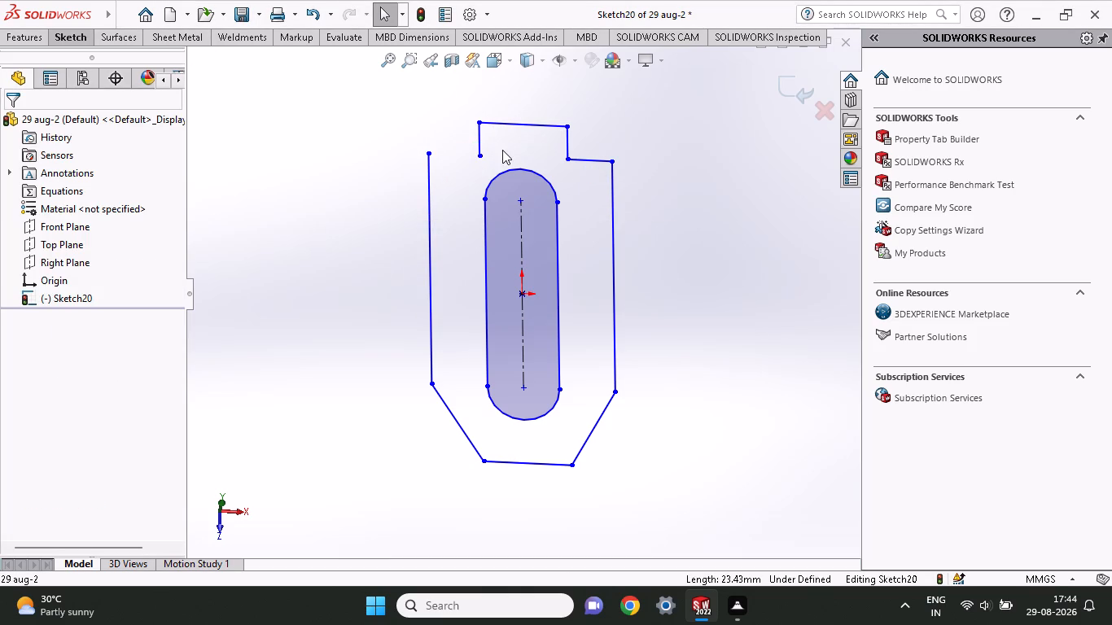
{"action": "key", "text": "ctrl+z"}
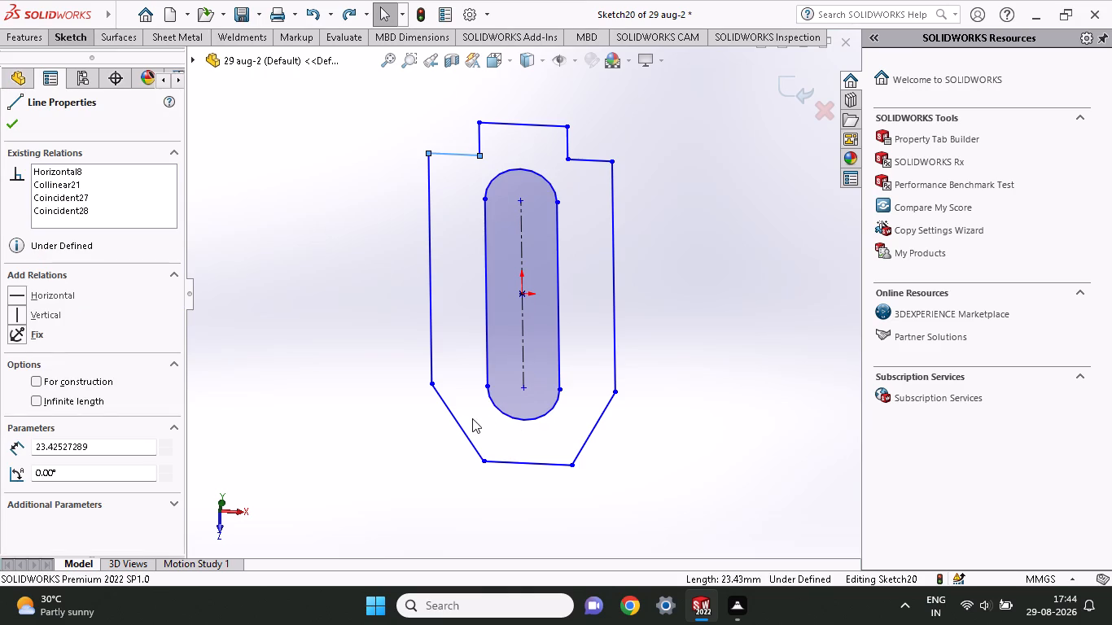
Use Display/Delete Relations on all sketch entities to suppress the Horizontal1 and Coincident8 relations.
{"action": "left_click_drag", "start_coordinate": [383, 91], "coordinate": [572, 303]}
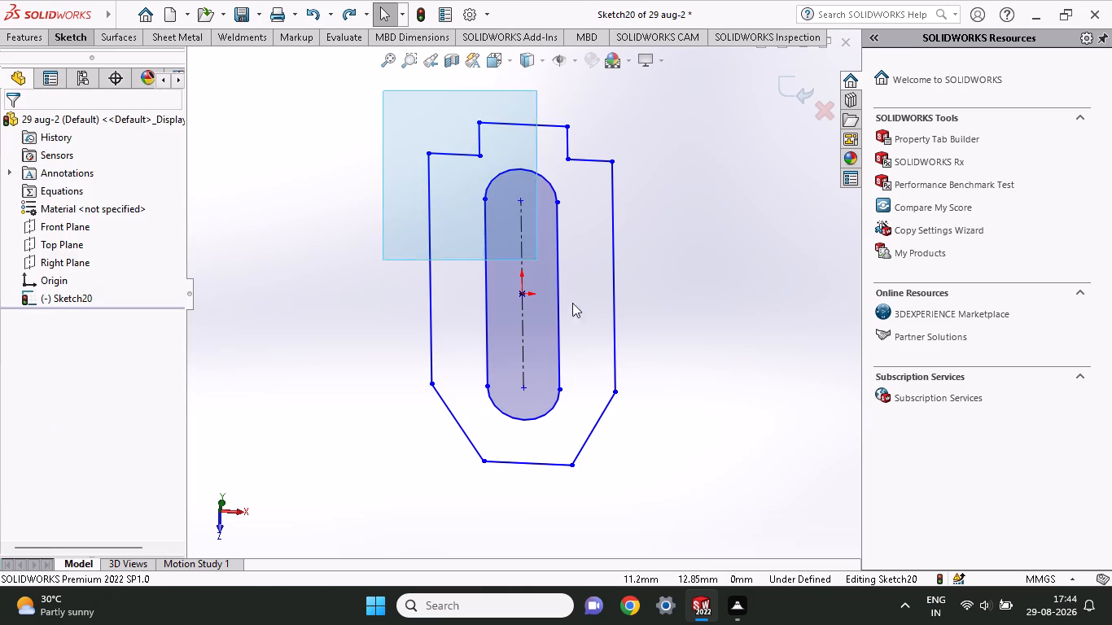
{"action": "left_click_drag", "start_coordinate": [572, 303], "coordinate": [672, 541]}
{"action": "right_click", "coordinate": [676, 464]}
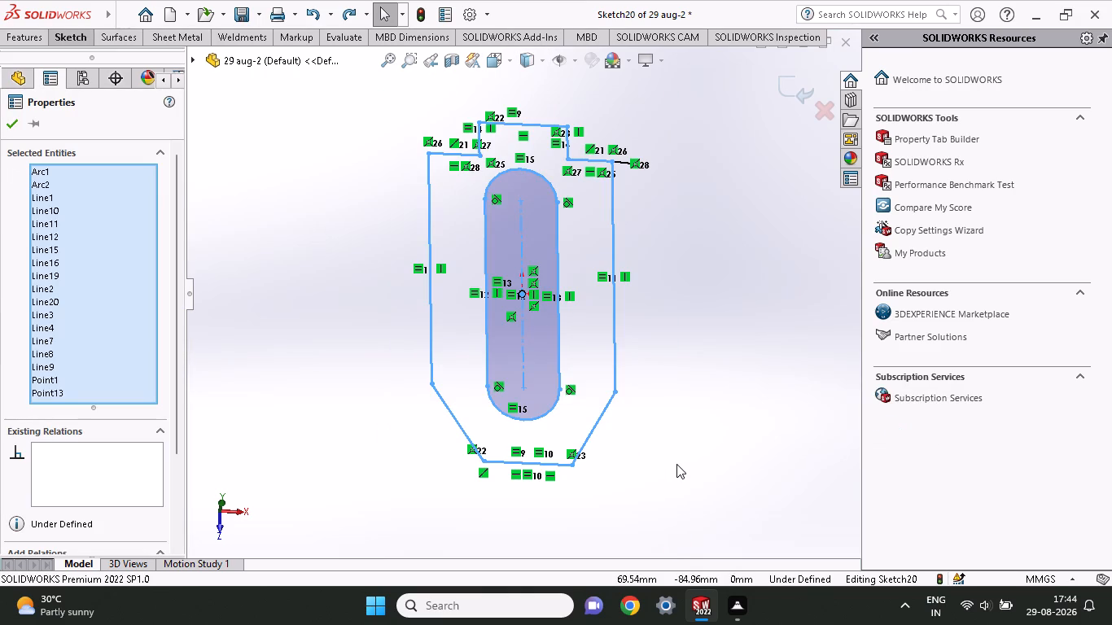
{"action": "left_click", "coordinate": [732, 470]}
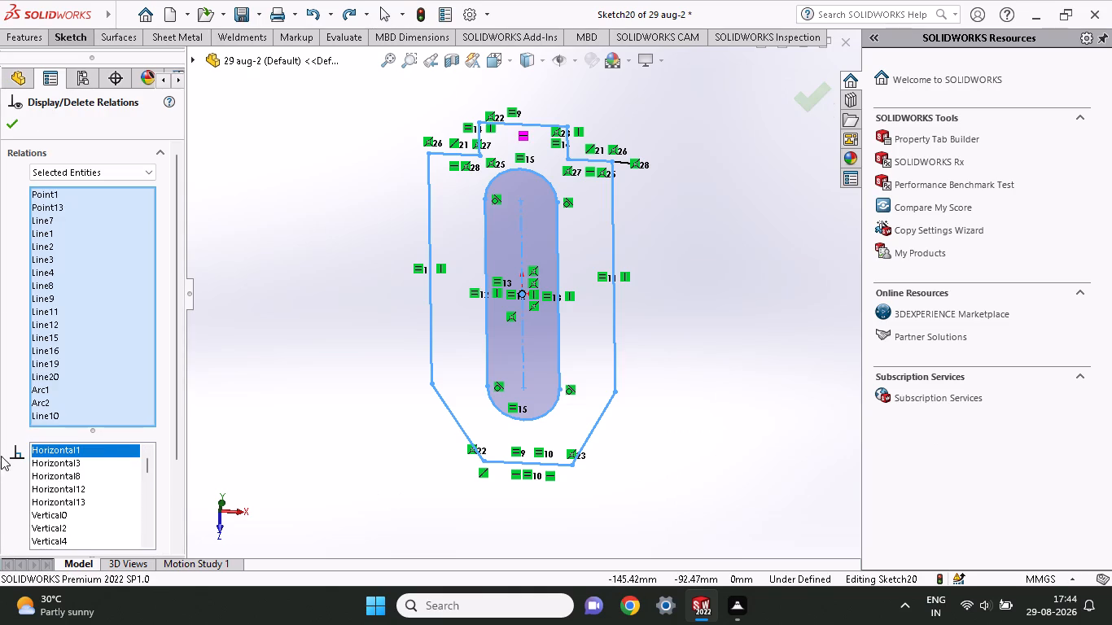
{"action": "left_click_drag", "start_coordinate": [172, 334], "coordinate": [172, 461]}
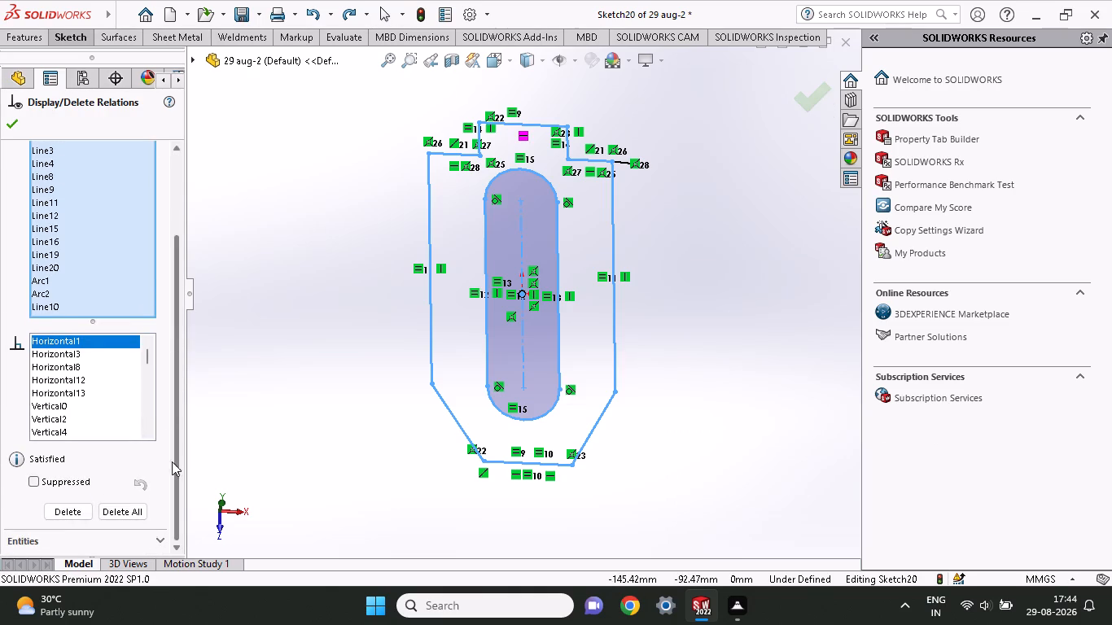
{"action": "left_click", "coordinate": [55, 483]}
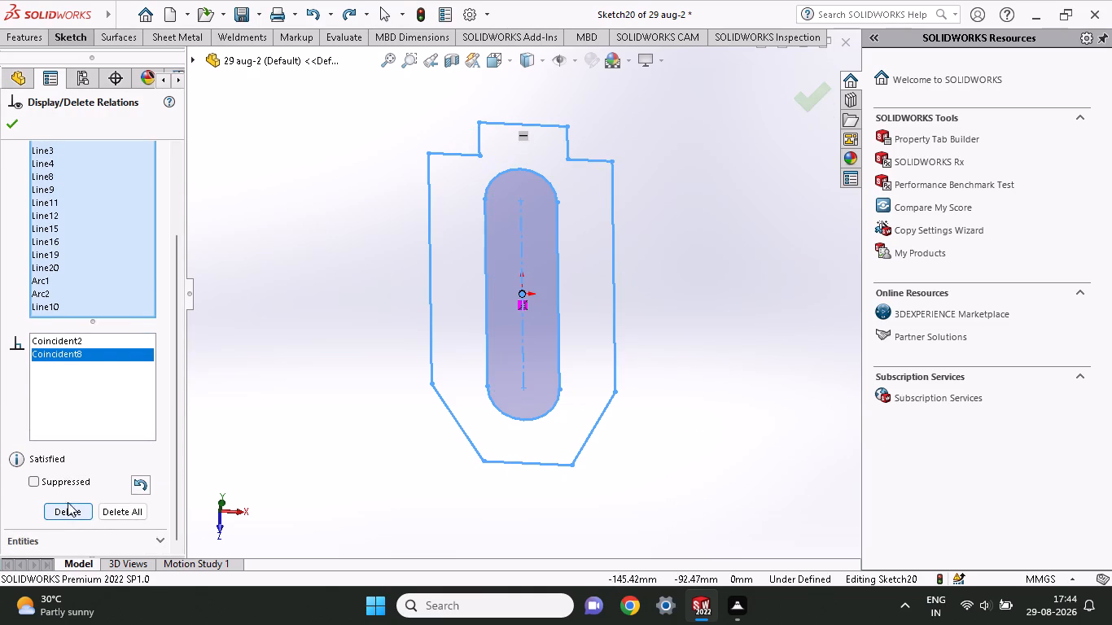
{"action": "left_click", "coordinate": [37, 486]}
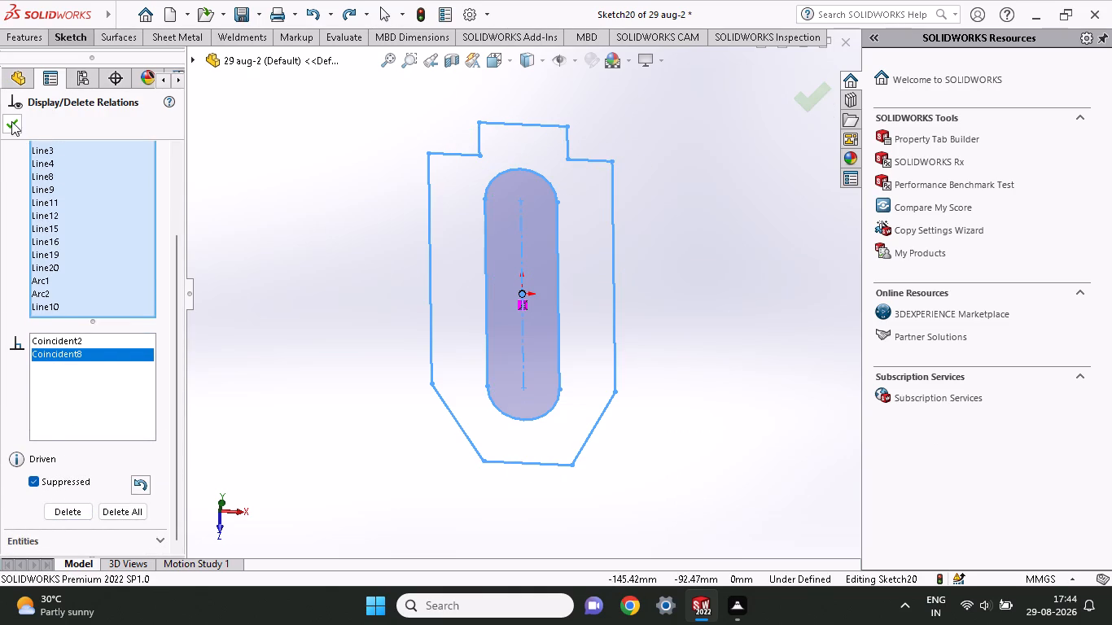
{"action": "left_click", "coordinate": [11, 121]}
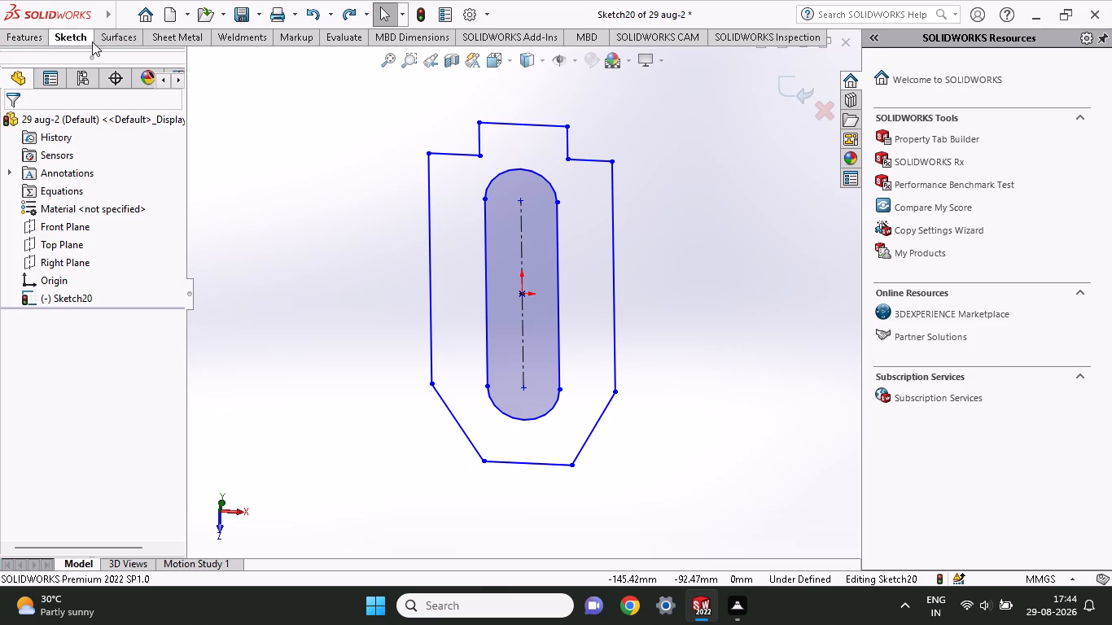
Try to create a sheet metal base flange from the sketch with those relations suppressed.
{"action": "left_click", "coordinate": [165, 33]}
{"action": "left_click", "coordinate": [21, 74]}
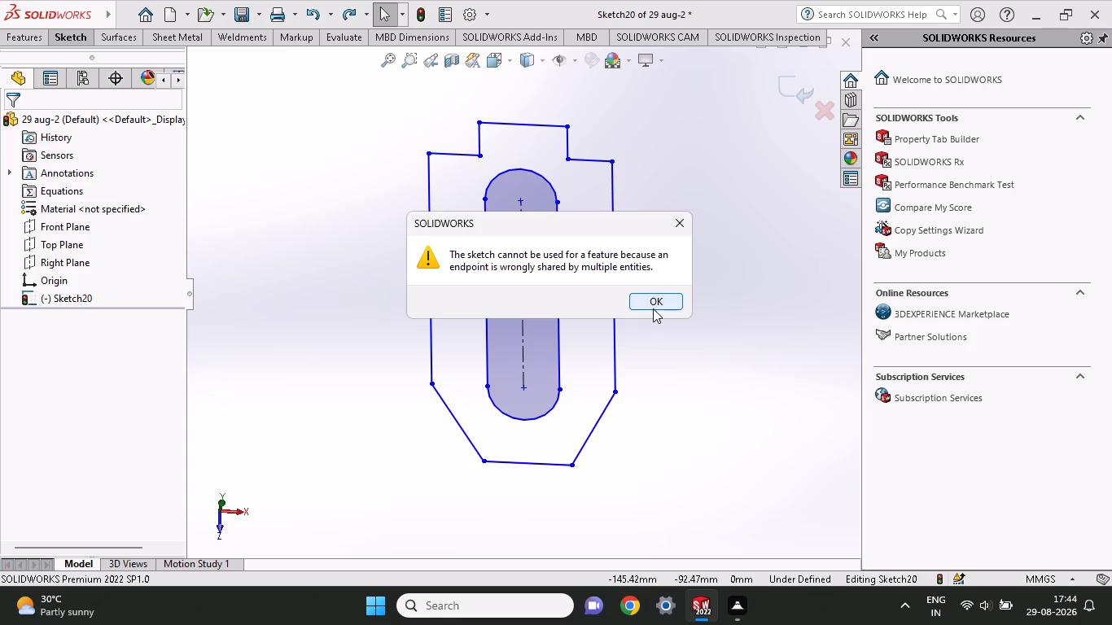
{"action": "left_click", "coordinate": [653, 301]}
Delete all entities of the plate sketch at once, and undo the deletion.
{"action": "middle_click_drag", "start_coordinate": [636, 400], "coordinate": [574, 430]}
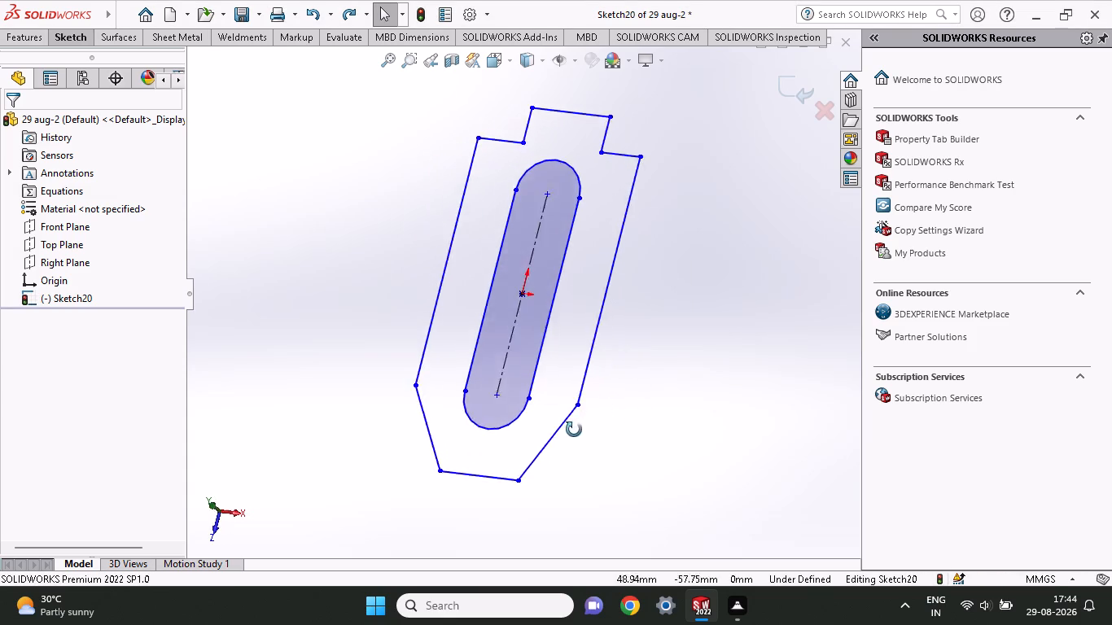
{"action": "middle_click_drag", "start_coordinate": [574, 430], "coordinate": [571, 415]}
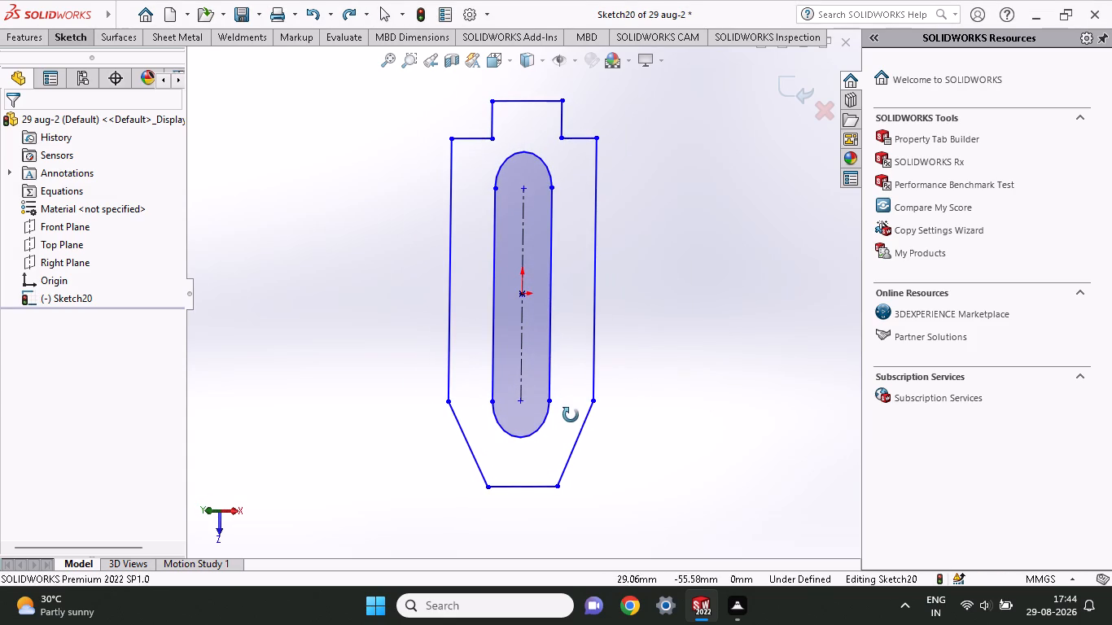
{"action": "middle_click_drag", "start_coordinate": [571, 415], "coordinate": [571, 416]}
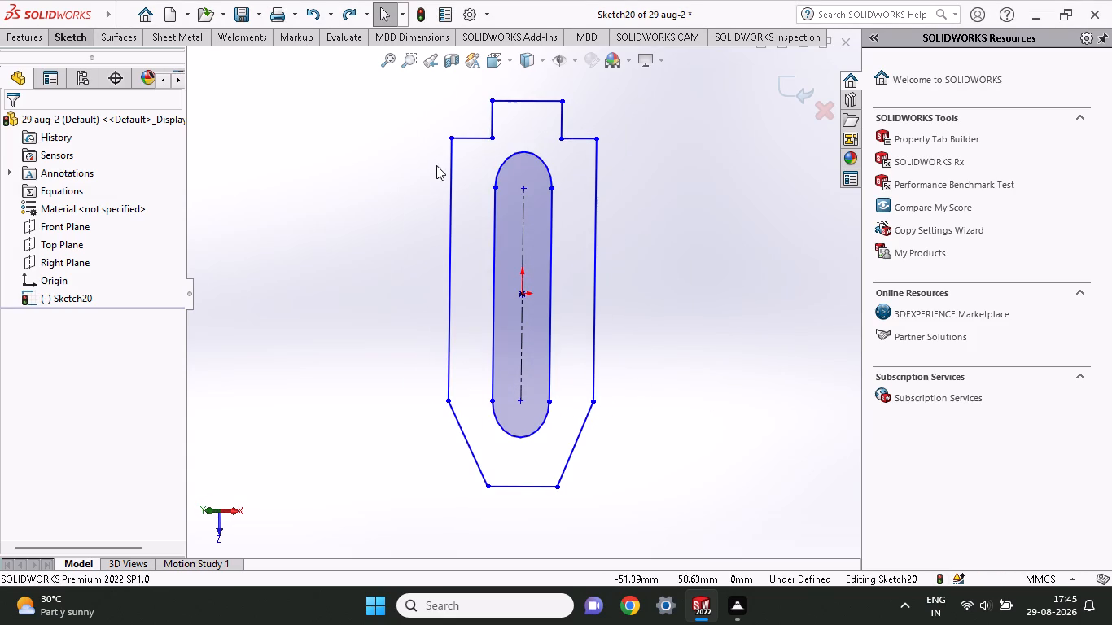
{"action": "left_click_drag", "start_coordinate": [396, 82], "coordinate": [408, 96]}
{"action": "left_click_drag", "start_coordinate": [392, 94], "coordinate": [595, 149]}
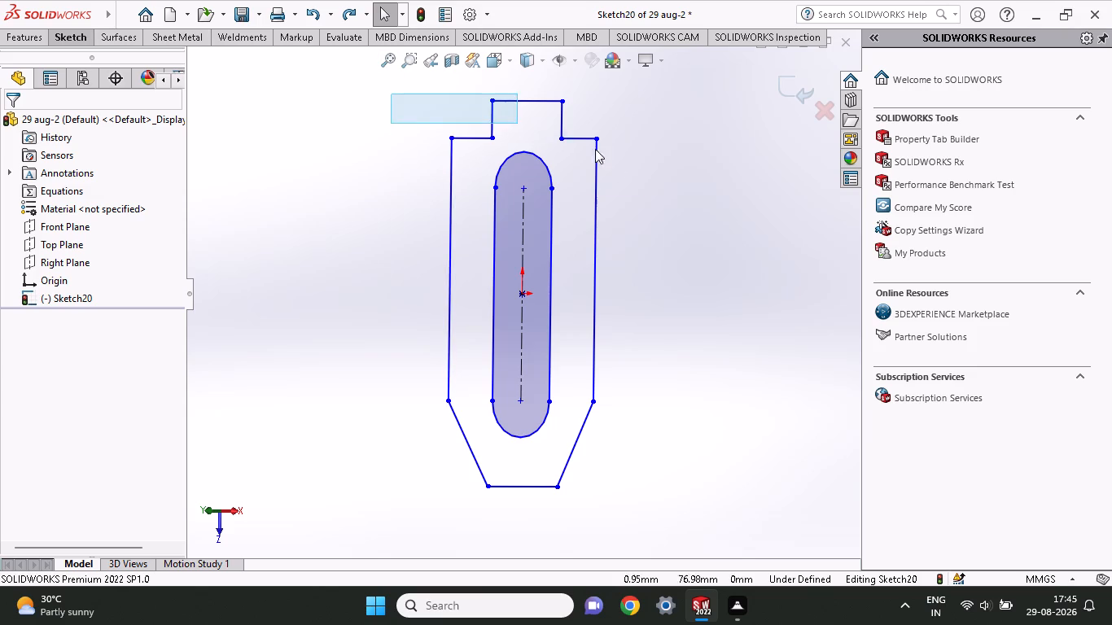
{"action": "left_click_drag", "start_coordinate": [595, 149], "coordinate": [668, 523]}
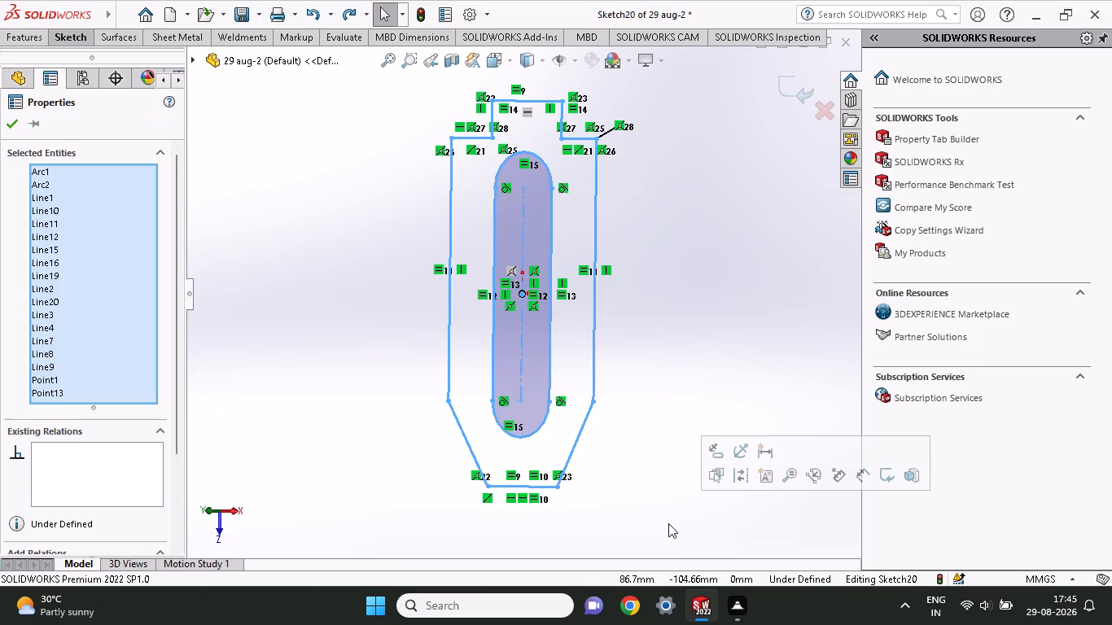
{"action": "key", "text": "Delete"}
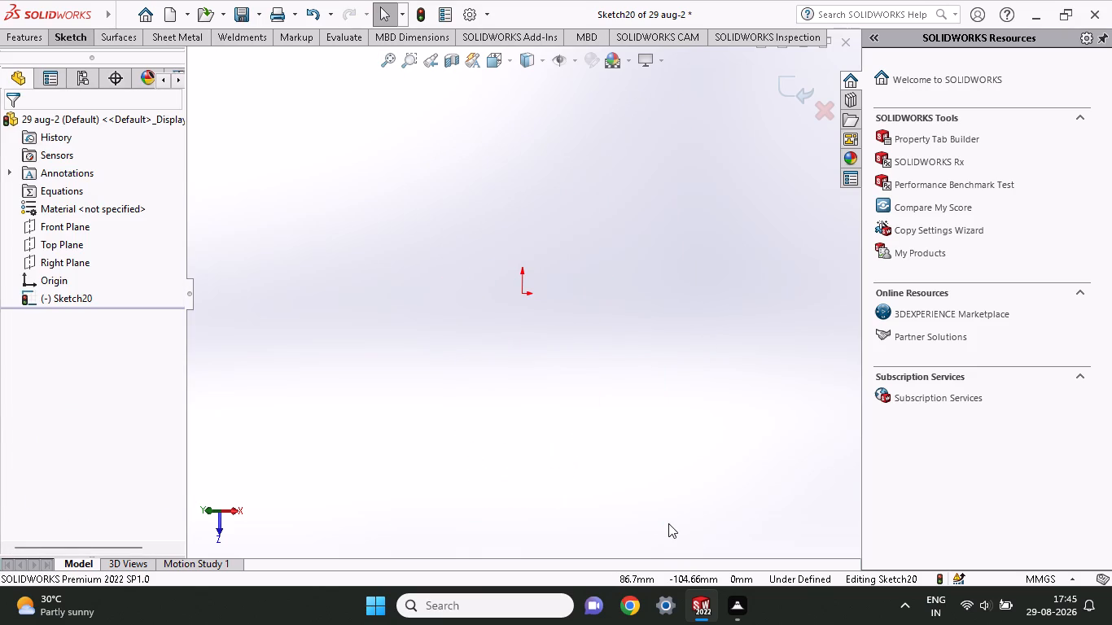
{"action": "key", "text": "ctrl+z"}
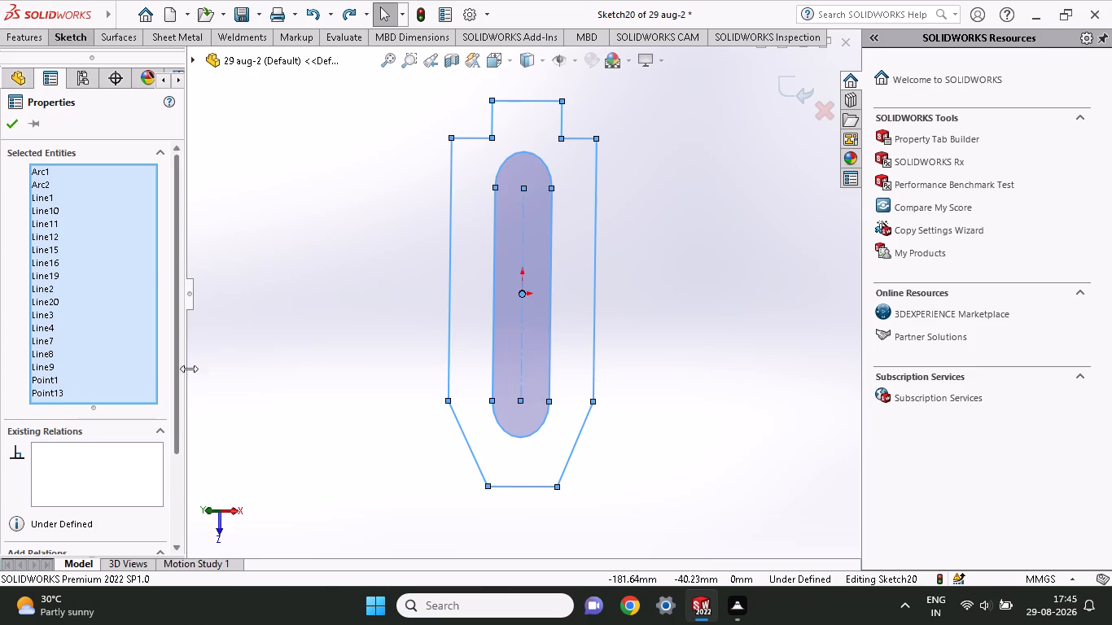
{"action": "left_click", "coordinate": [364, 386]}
Trim away the central slot's two straight sides and both end arcs, leaving its centerline in the sketch.
{"action": "middle_click_drag", "start_coordinate": [364, 386], "coordinate": [396, 394]}
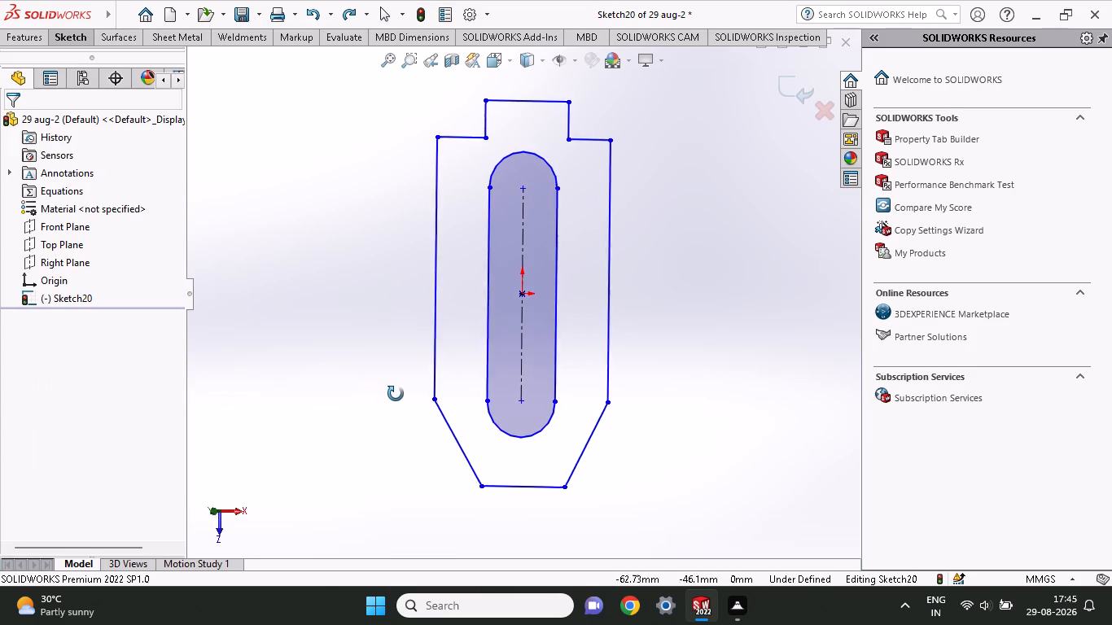
{"action": "middle_click_drag", "start_coordinate": [396, 394], "coordinate": [410, 386]}
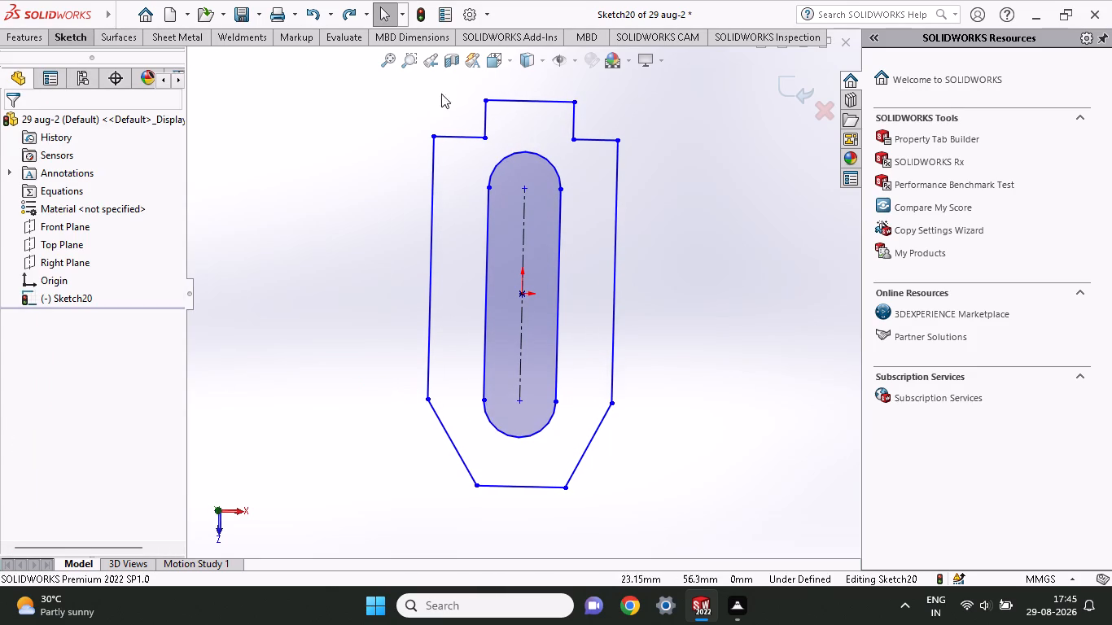
{"action": "left_click", "coordinate": [71, 32]}
{"action": "left_click", "coordinate": [229, 68]}
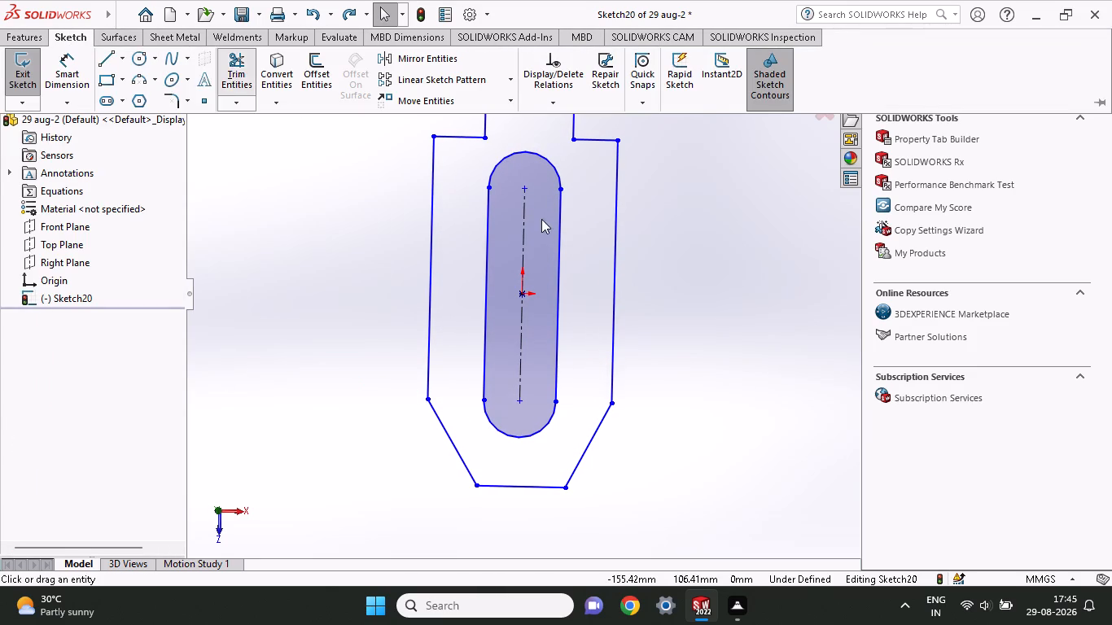
{"action": "left_click_drag", "start_coordinate": [470, 215], "coordinate": [574, 266]}
{"action": "left_click_drag", "start_coordinate": [569, 262], "coordinate": [556, 269]}
{"action": "left_click", "coordinate": [556, 269]}
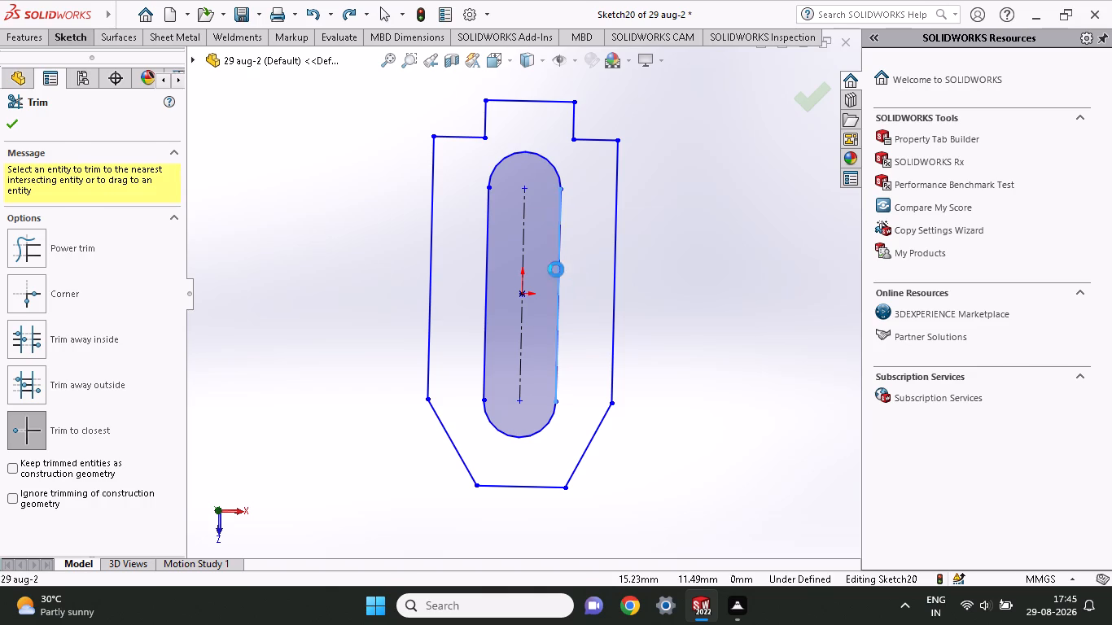
{"action": "left_click", "coordinate": [593, 304]}
{"action": "left_click", "coordinate": [589, 312]}
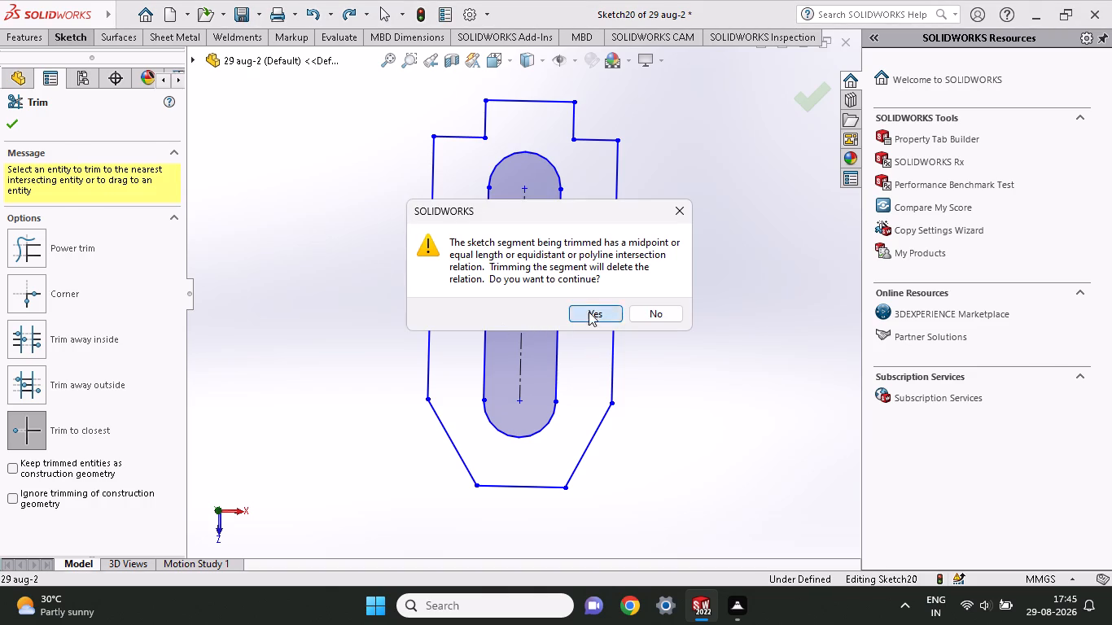
{"action": "left_click", "coordinate": [489, 342]}
{"action": "left_click", "coordinate": [489, 342]}
{"action": "left_click", "coordinate": [597, 307]}
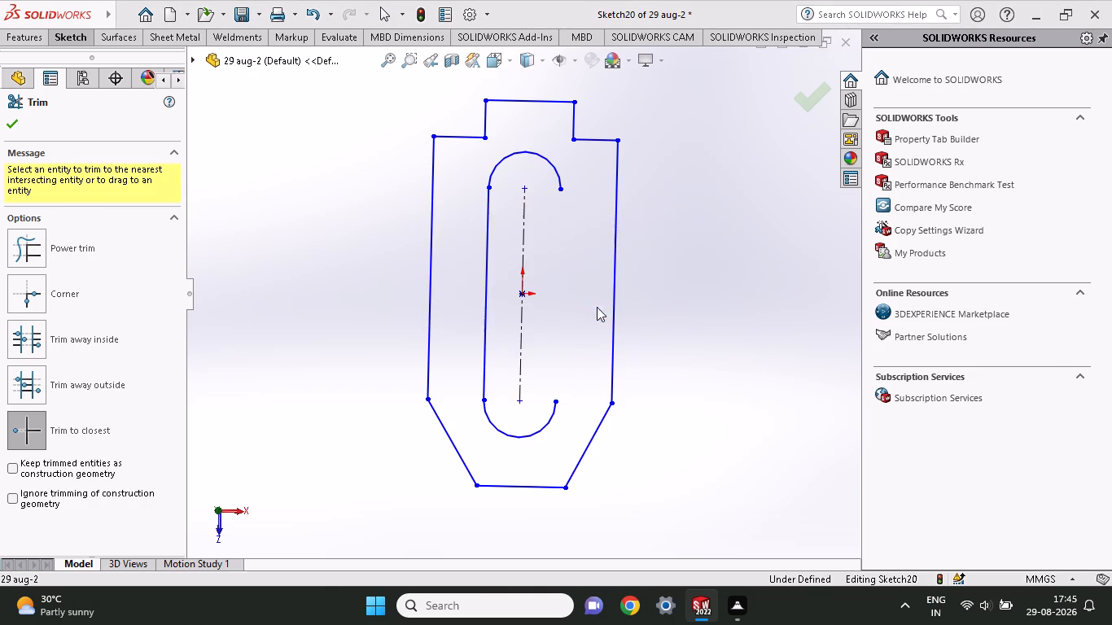
{"action": "left_click", "coordinate": [508, 430]}
{"action": "left_click", "coordinate": [512, 438]}
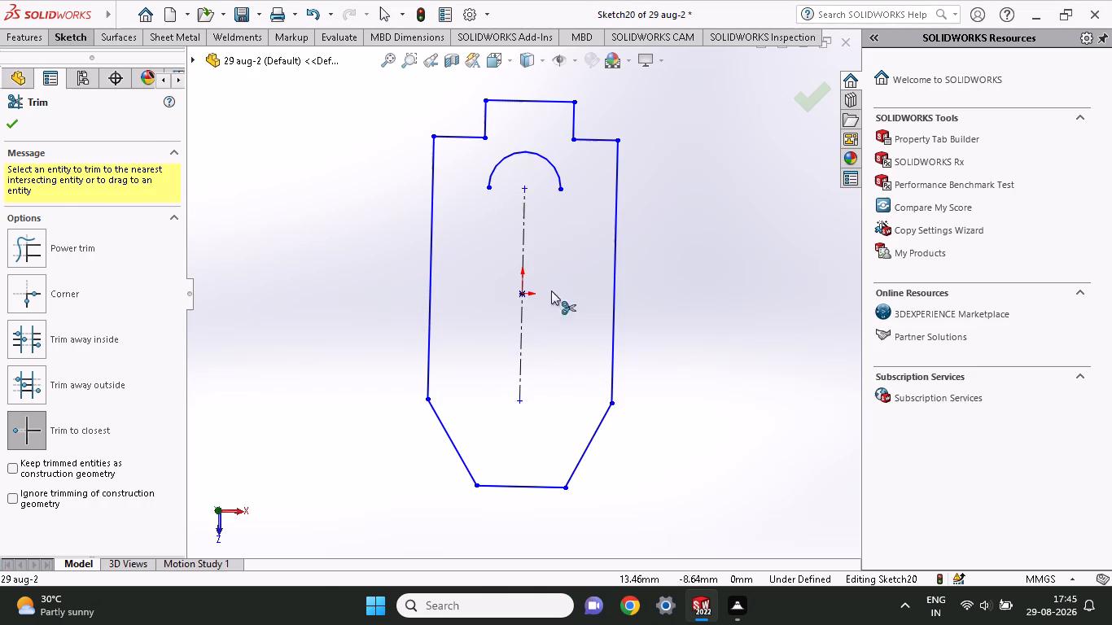
{"action": "left_click", "coordinate": [542, 158]}
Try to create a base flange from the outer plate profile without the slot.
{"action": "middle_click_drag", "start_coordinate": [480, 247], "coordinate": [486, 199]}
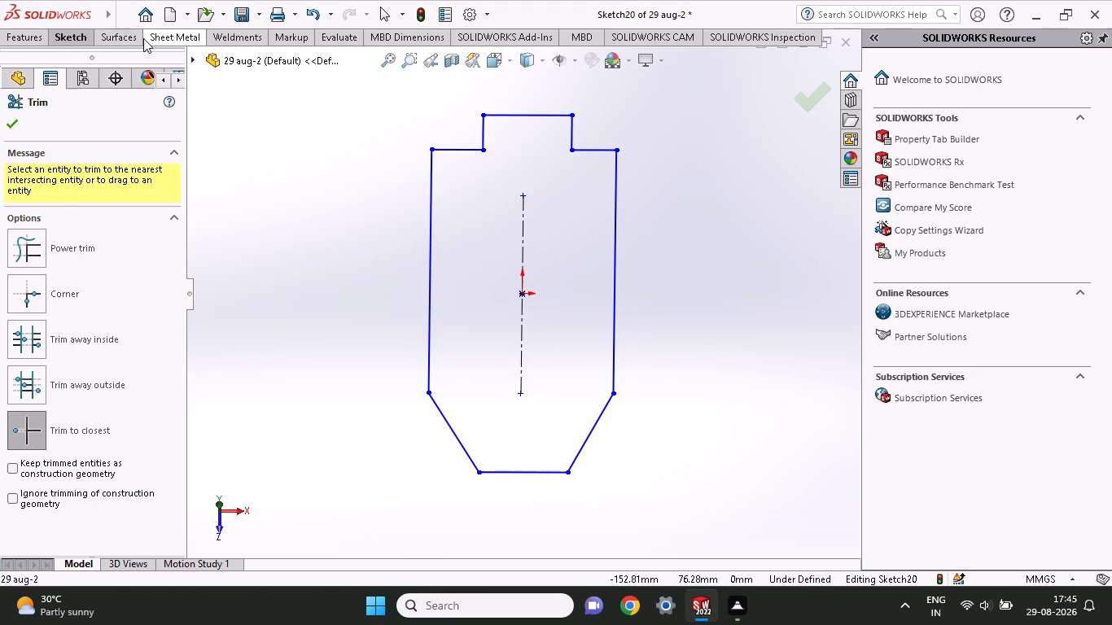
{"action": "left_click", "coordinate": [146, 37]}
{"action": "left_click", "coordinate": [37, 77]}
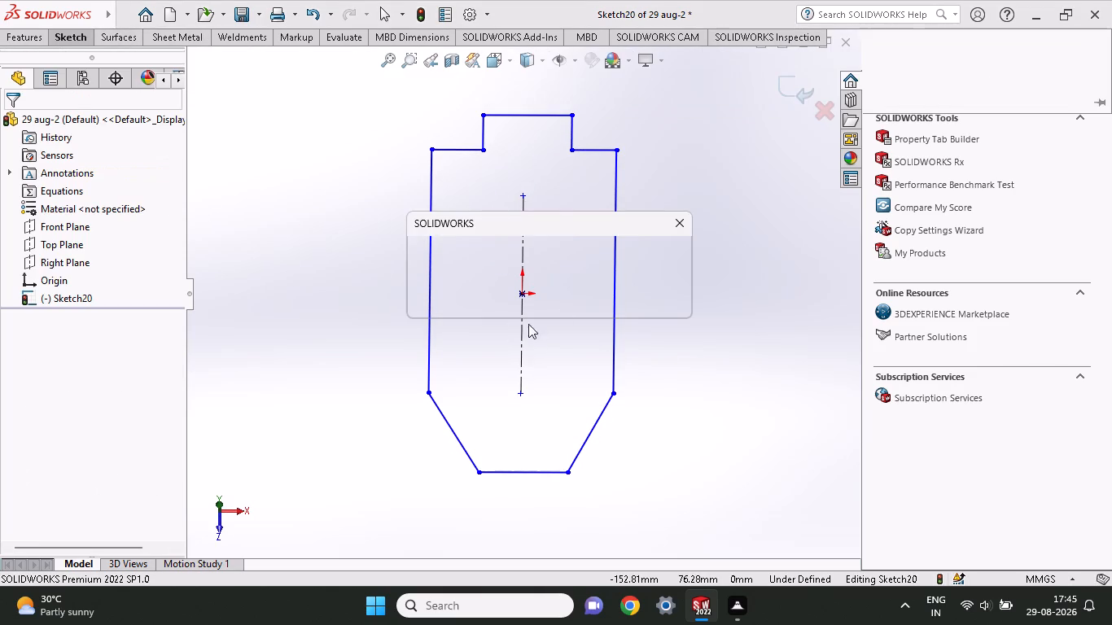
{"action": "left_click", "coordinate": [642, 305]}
Examine the plate profile from several angles and check the relations on its bottom horizontal line.
{"action": "middle_click_drag", "start_coordinate": [519, 448], "coordinate": [528, 314]}
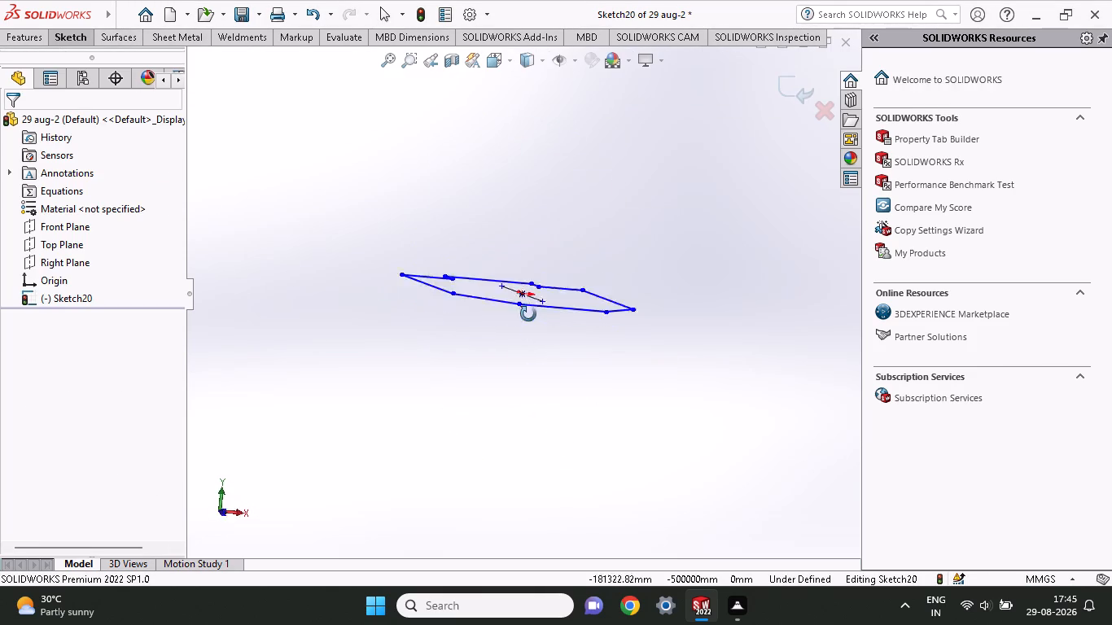
{"action": "middle_click_drag", "start_coordinate": [528, 314], "coordinate": [527, 261]}
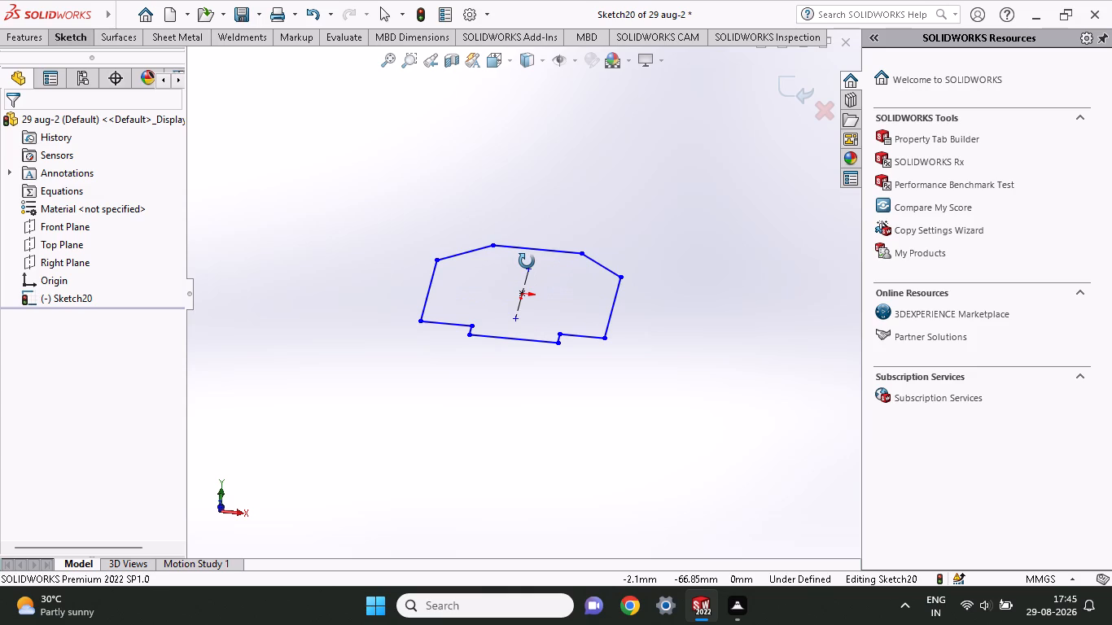
{"action": "middle_click_drag", "start_coordinate": [527, 261], "coordinate": [529, 430]}
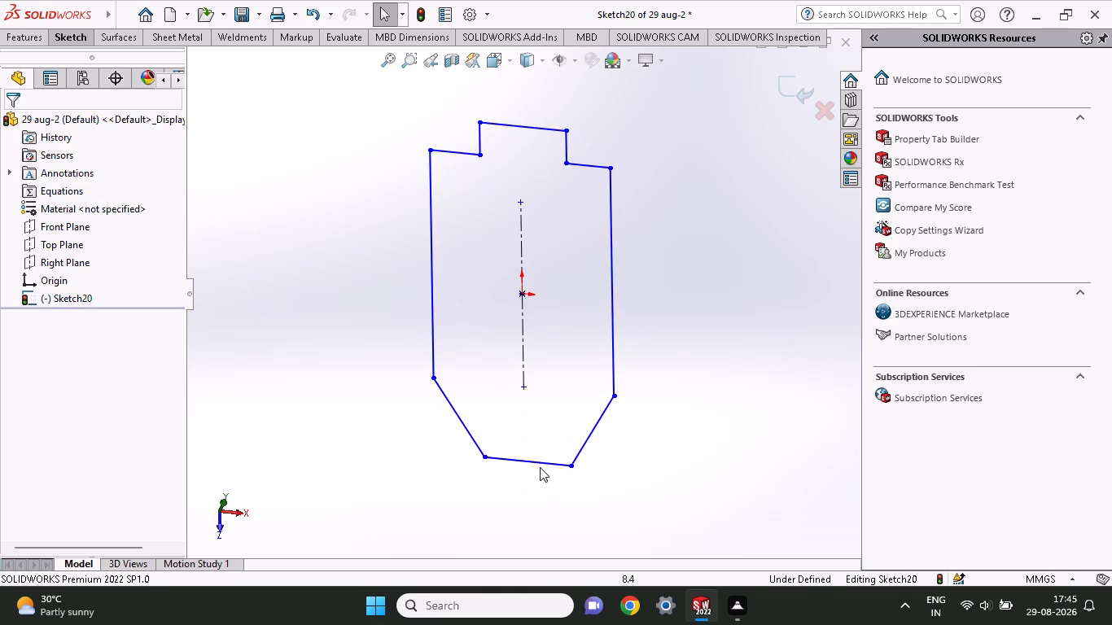
{"action": "left_click", "coordinate": [536, 463]}
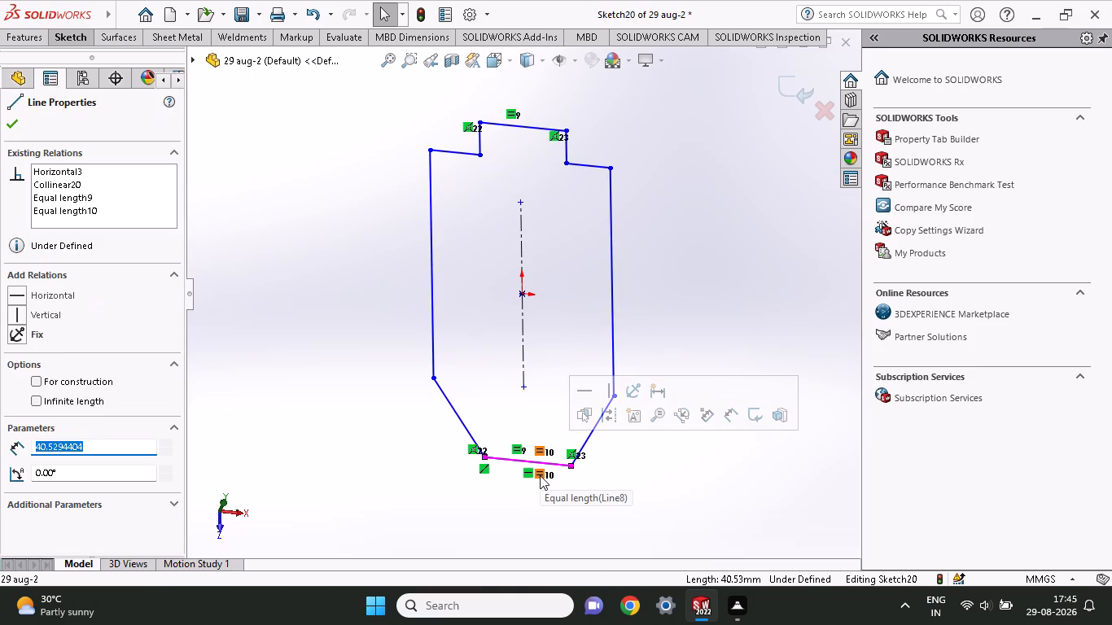
{"action": "key", "text": "Escape"}
{"action": "key", "text": "Escape"}
{"action": "key", "text": "Escape"}
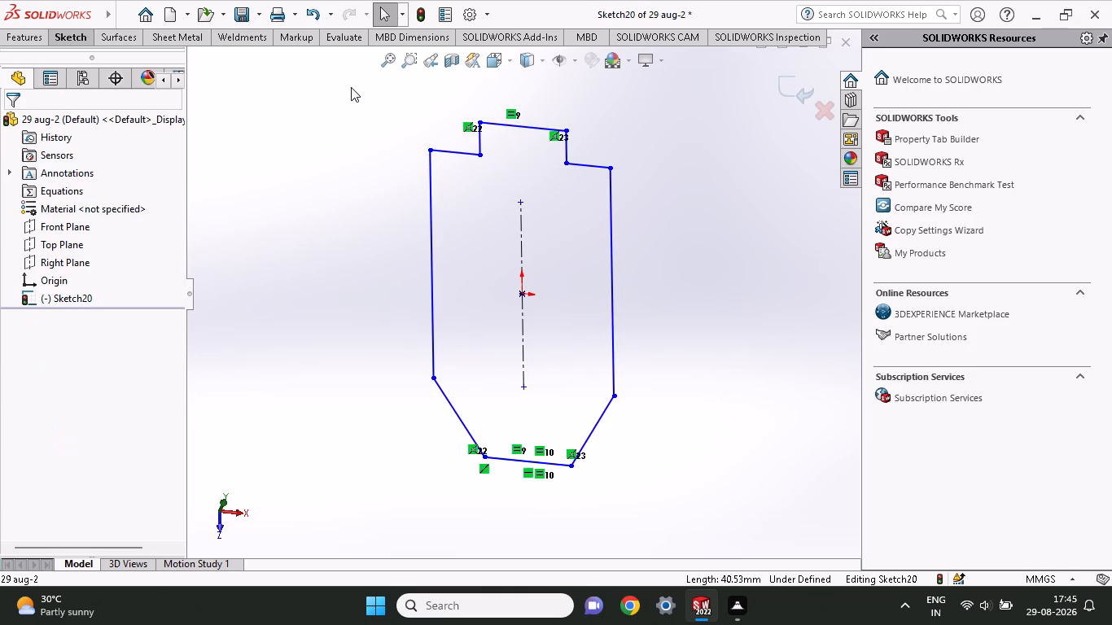
{"action": "key", "text": "Escape"}
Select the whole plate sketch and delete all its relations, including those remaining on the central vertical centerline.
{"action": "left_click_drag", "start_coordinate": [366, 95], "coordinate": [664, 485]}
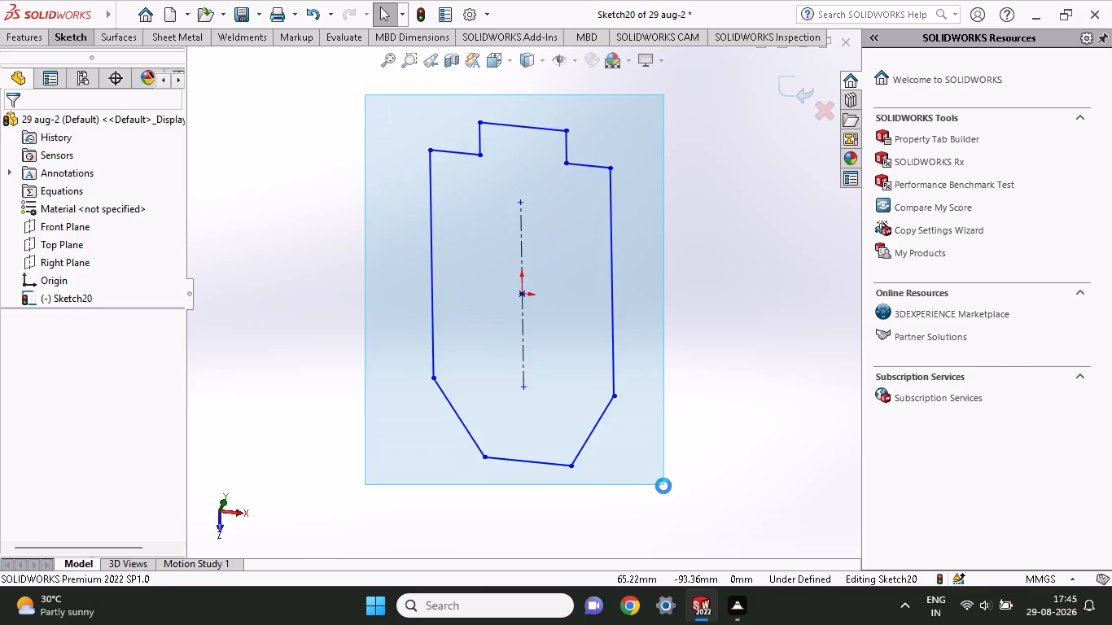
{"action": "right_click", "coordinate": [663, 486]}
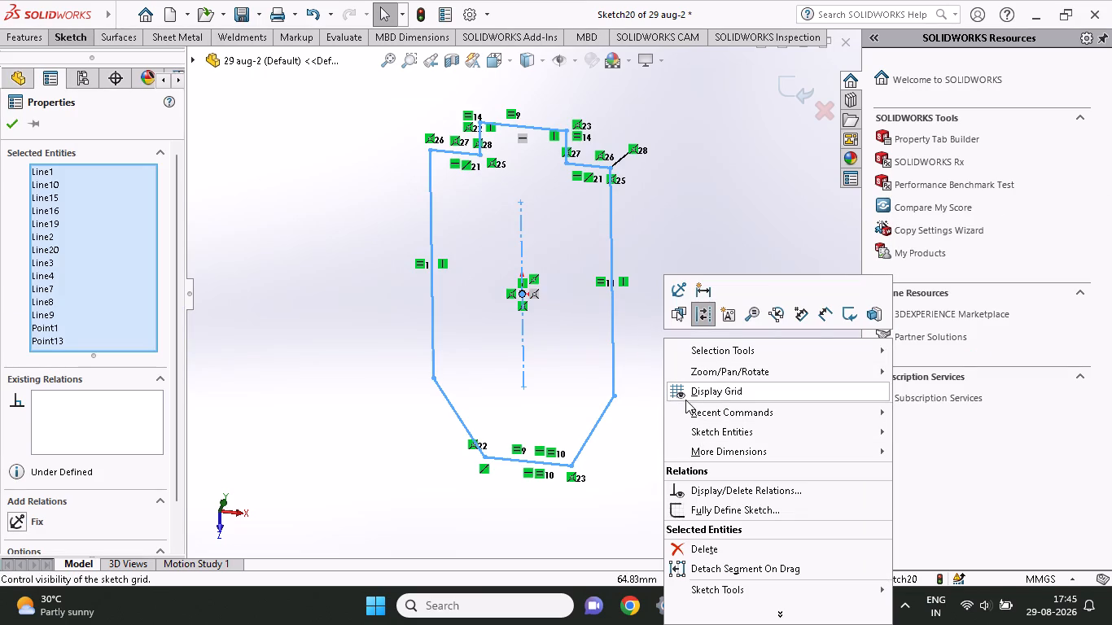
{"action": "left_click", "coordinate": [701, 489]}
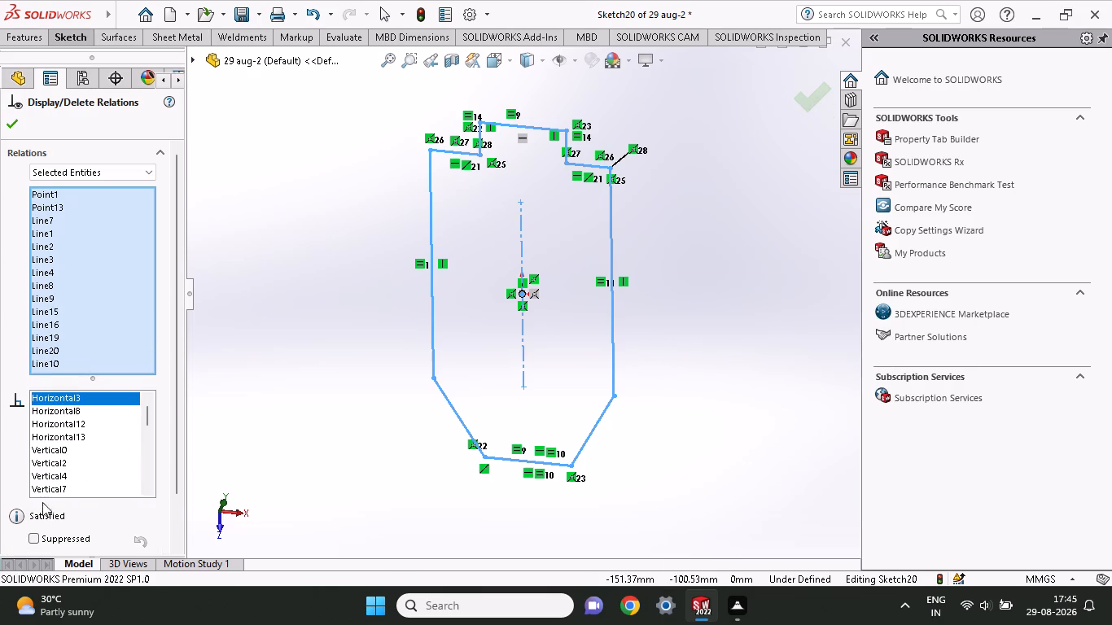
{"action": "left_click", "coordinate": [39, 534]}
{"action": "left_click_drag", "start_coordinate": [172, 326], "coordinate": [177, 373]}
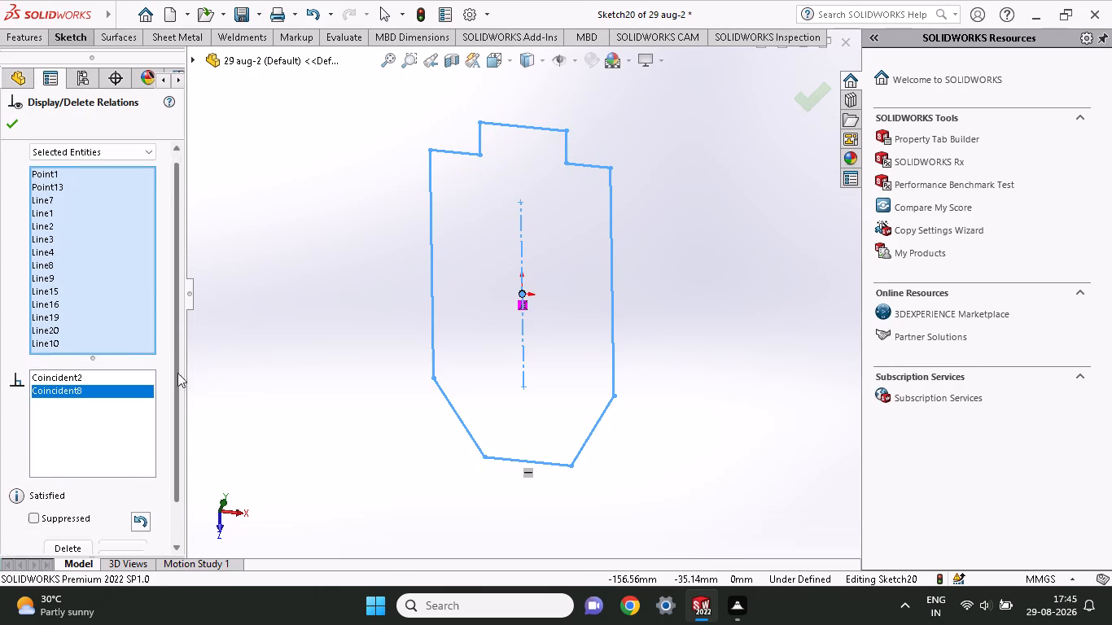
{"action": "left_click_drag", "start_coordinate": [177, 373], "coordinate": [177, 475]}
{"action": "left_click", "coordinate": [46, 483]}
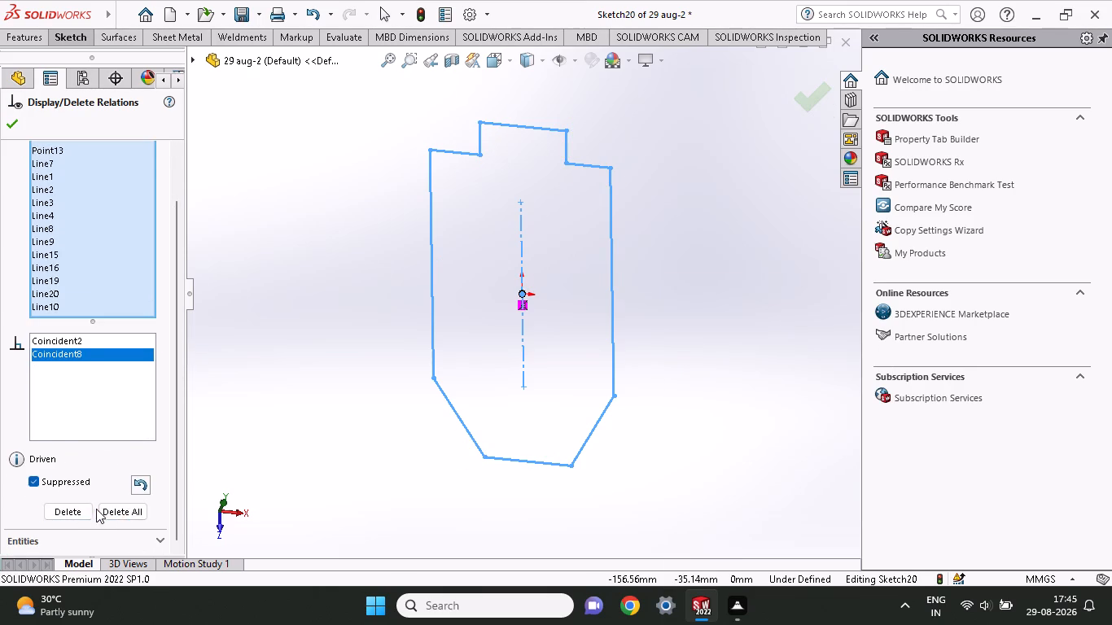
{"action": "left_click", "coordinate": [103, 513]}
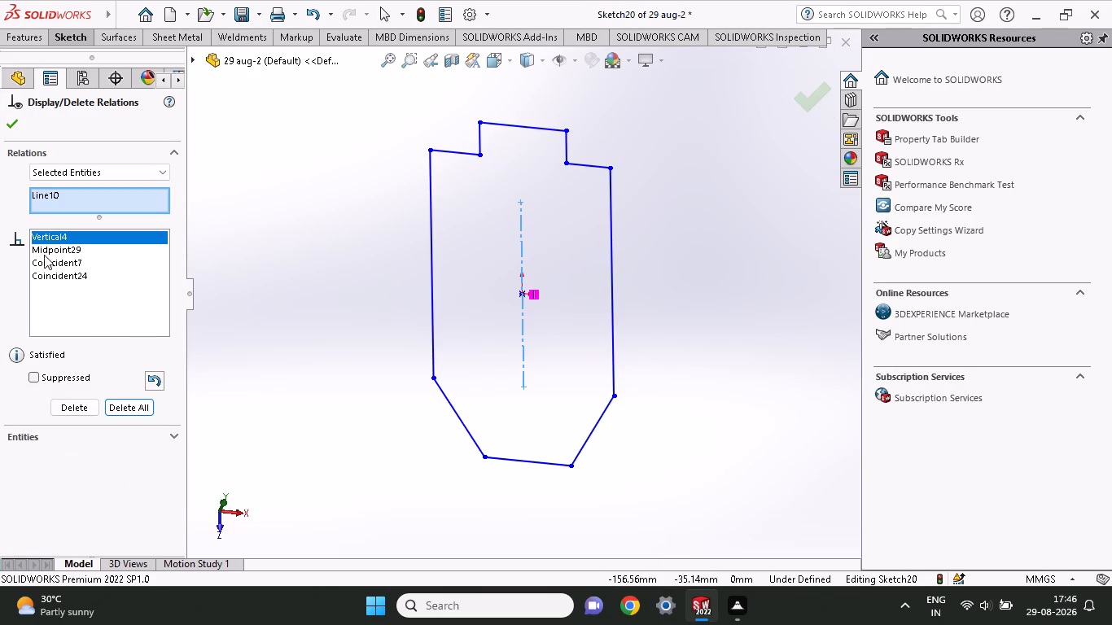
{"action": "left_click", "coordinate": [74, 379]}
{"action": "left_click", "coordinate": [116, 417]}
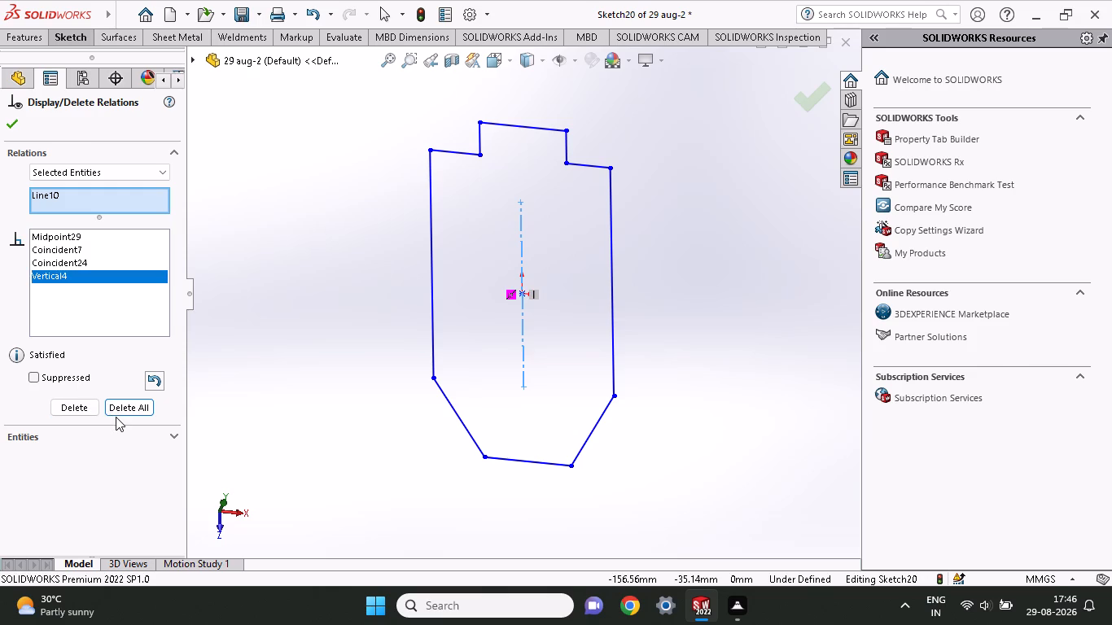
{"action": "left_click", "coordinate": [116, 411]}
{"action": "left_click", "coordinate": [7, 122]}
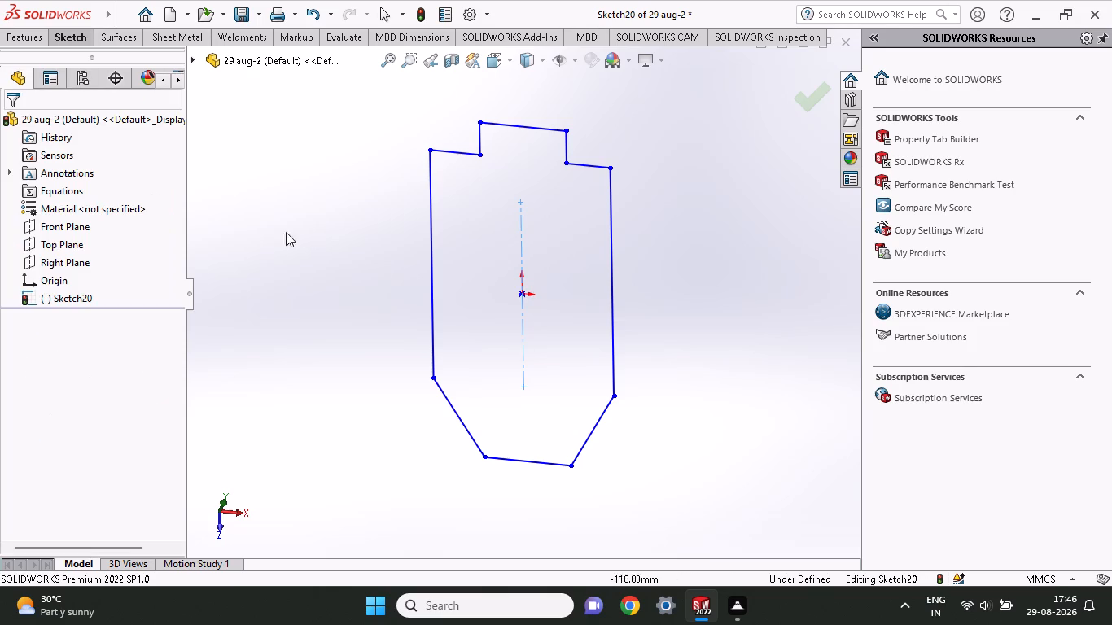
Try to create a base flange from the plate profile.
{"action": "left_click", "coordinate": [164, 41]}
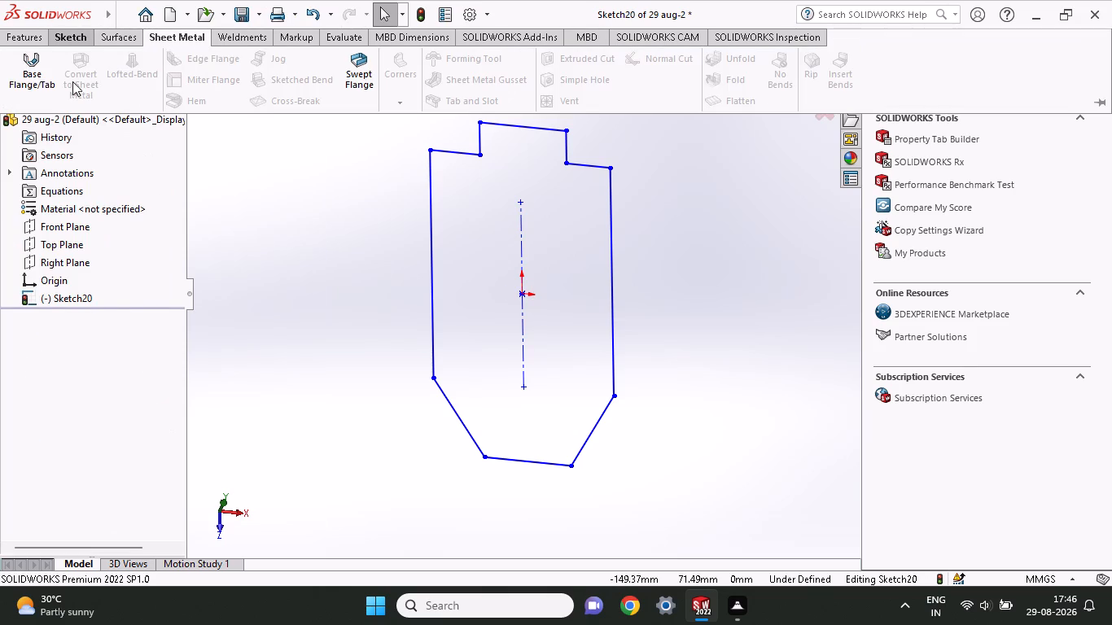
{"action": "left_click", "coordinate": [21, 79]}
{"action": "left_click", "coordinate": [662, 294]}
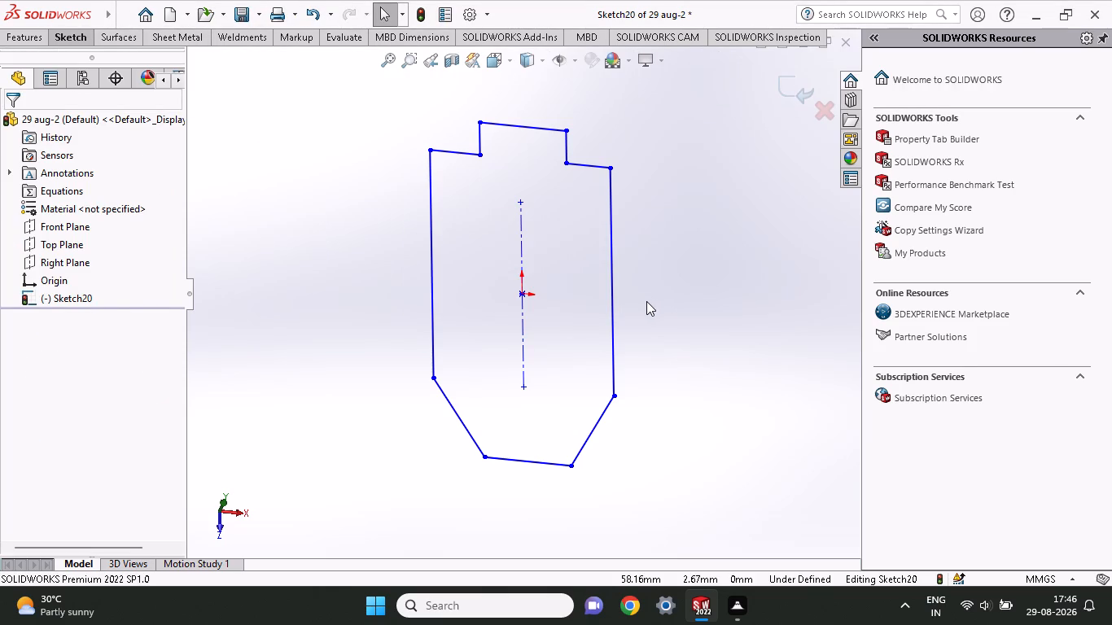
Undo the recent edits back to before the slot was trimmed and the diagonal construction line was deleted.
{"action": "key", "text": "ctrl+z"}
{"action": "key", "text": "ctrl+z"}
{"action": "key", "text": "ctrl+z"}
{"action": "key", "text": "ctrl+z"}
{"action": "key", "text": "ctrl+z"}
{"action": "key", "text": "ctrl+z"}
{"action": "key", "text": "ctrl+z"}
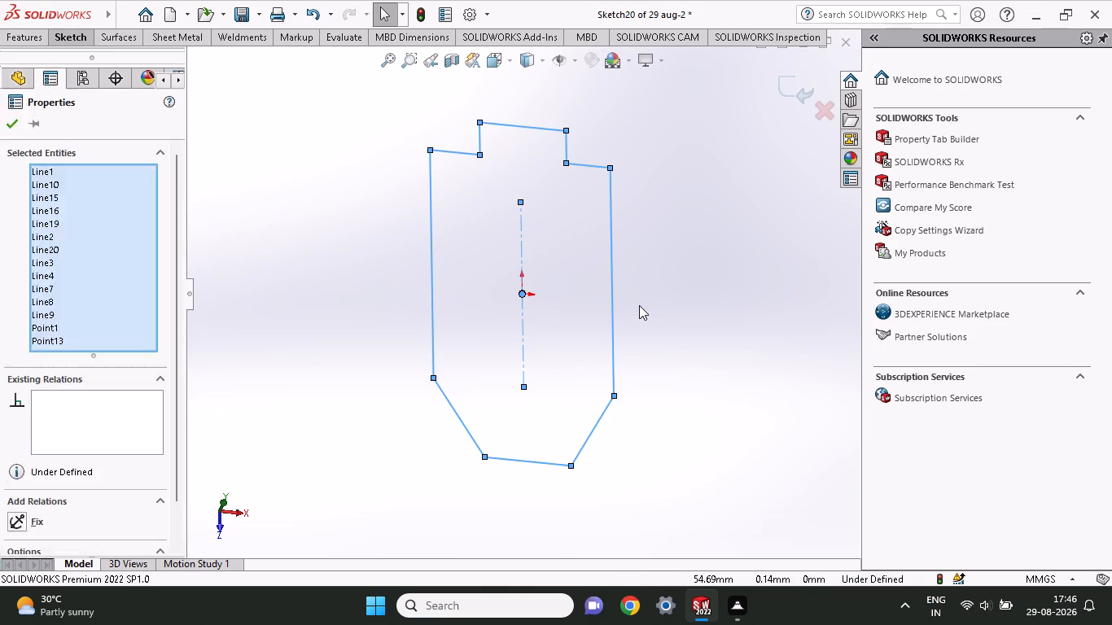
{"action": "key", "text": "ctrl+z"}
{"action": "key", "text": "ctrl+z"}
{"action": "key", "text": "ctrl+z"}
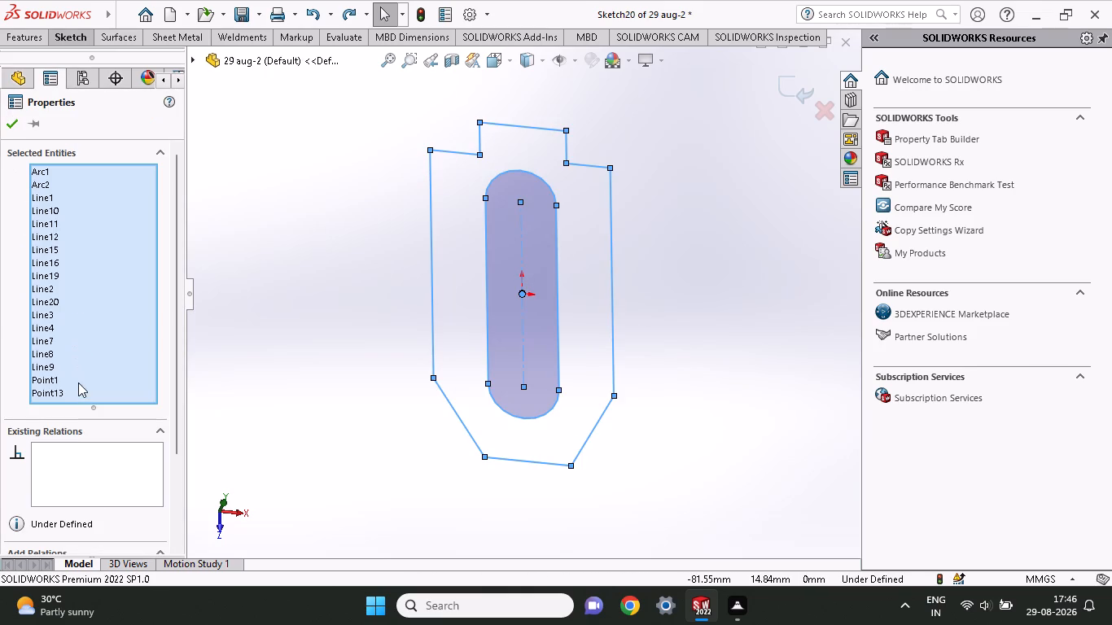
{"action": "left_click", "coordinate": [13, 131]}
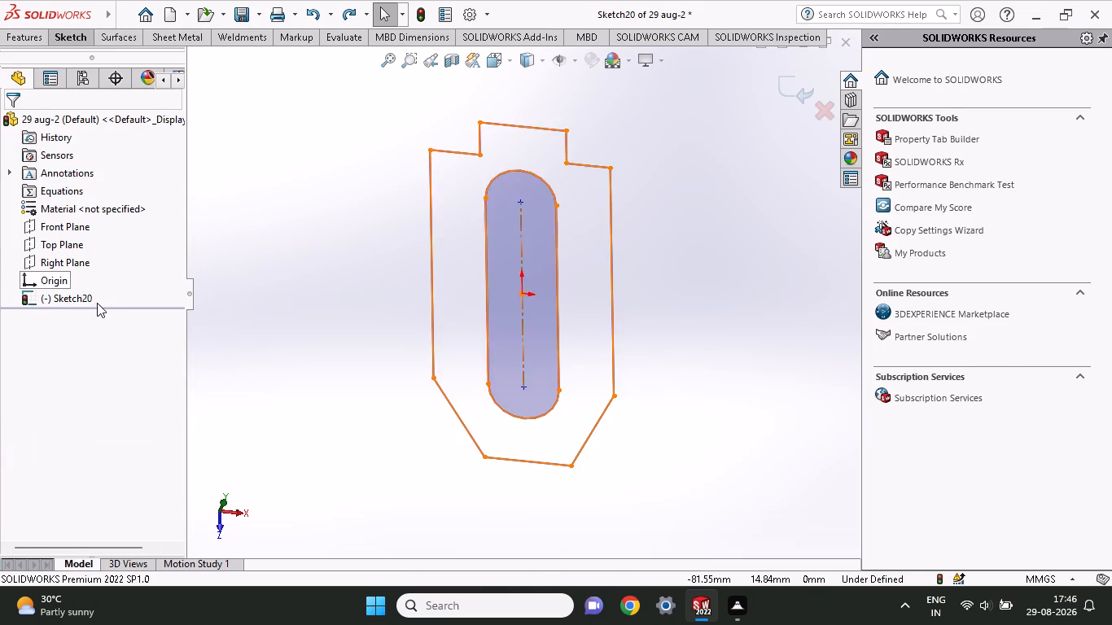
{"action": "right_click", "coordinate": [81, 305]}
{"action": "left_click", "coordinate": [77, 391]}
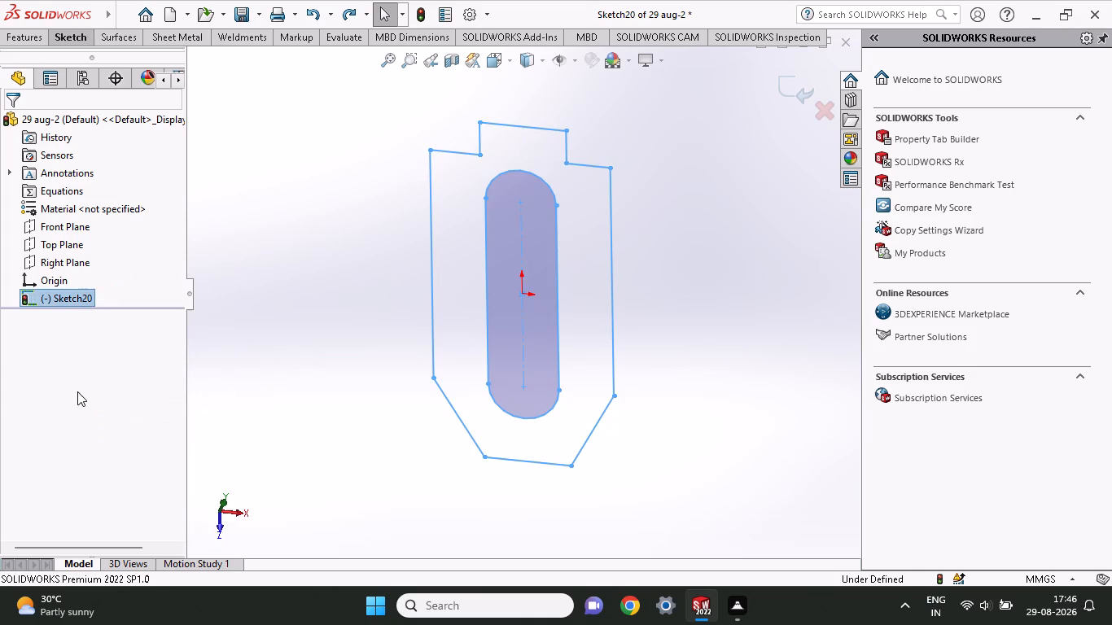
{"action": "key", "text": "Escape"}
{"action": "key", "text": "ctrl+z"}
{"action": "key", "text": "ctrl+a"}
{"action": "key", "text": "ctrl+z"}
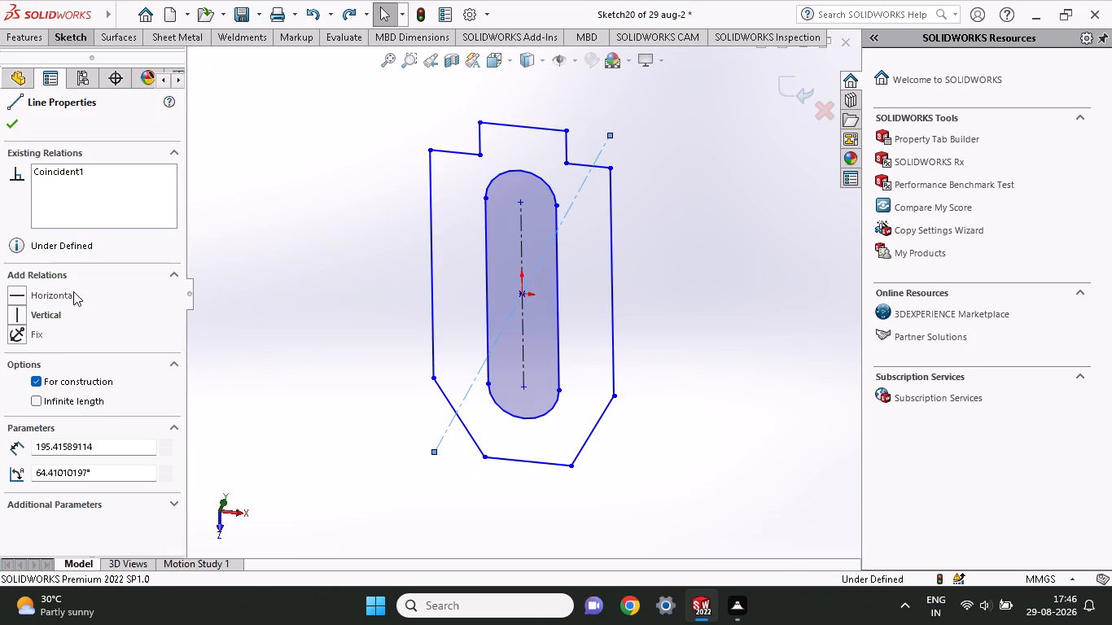
Delete all entities of the old plate sketch, including the slot and construction lines, and leave the emptied sketch.
{"action": "left_click", "coordinate": [10, 125]}
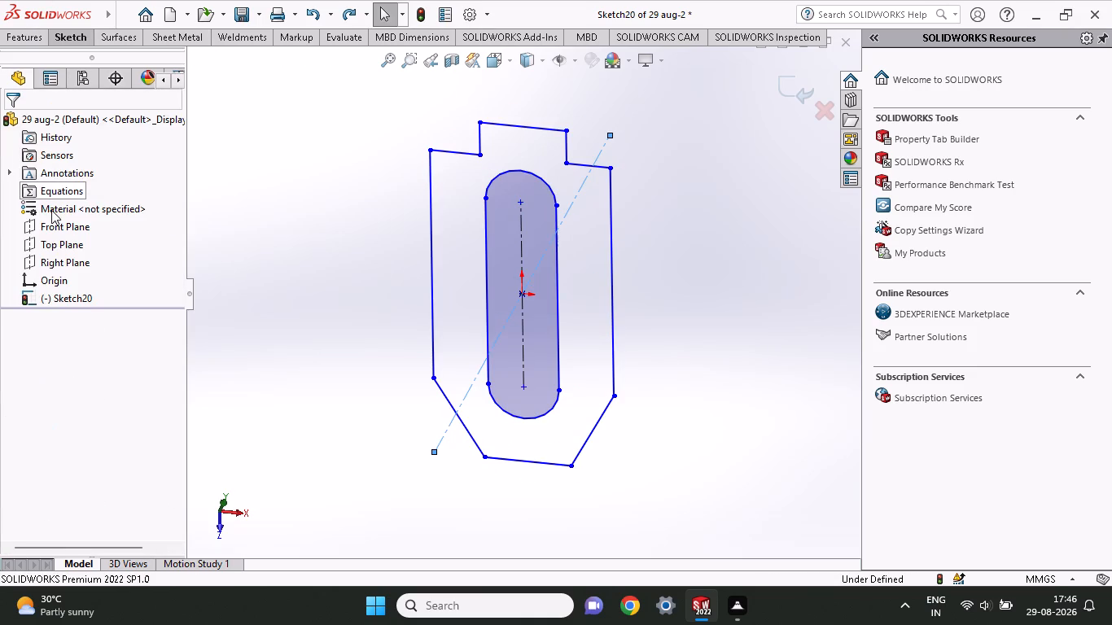
{"action": "right_click", "coordinate": [77, 302]}
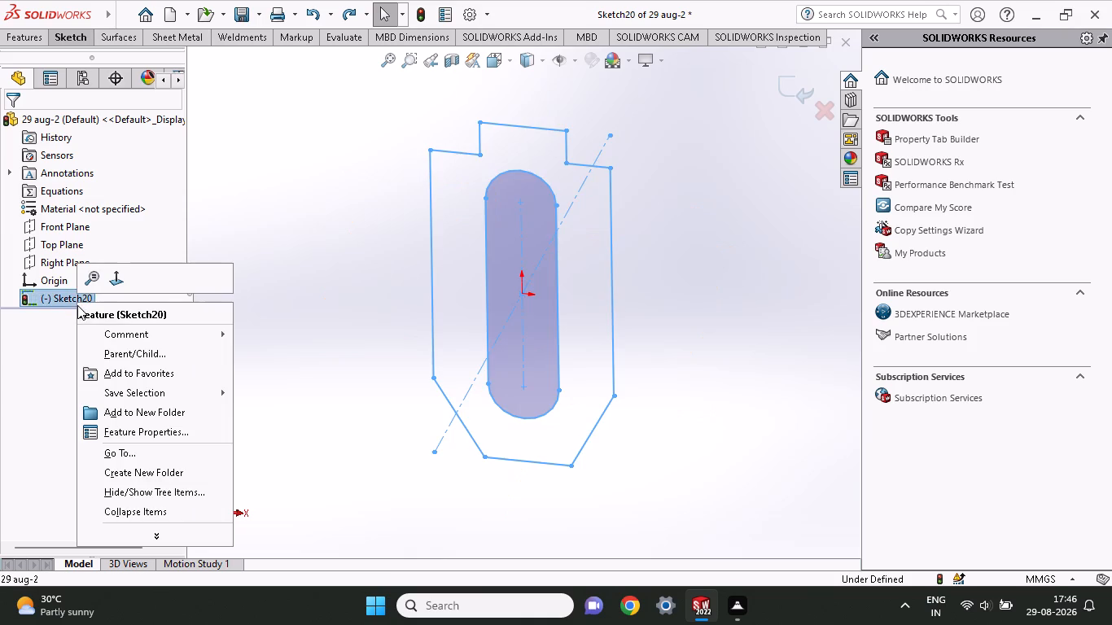
{"action": "left_click", "coordinate": [390, 361]}
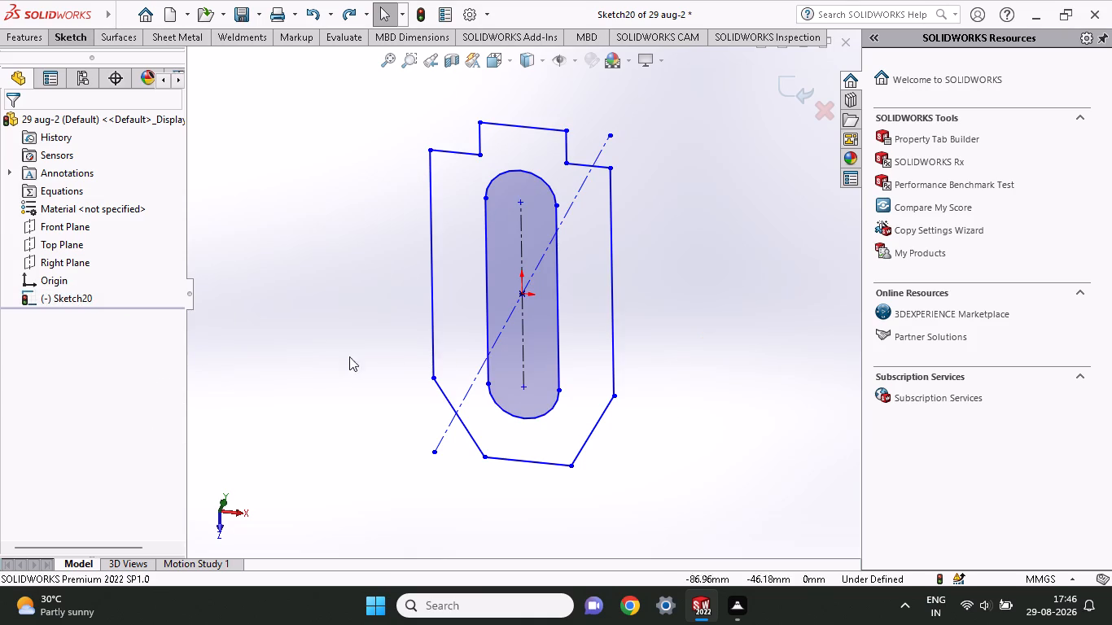
{"action": "left_click_drag", "start_coordinate": [346, 90], "coordinate": [678, 510]}
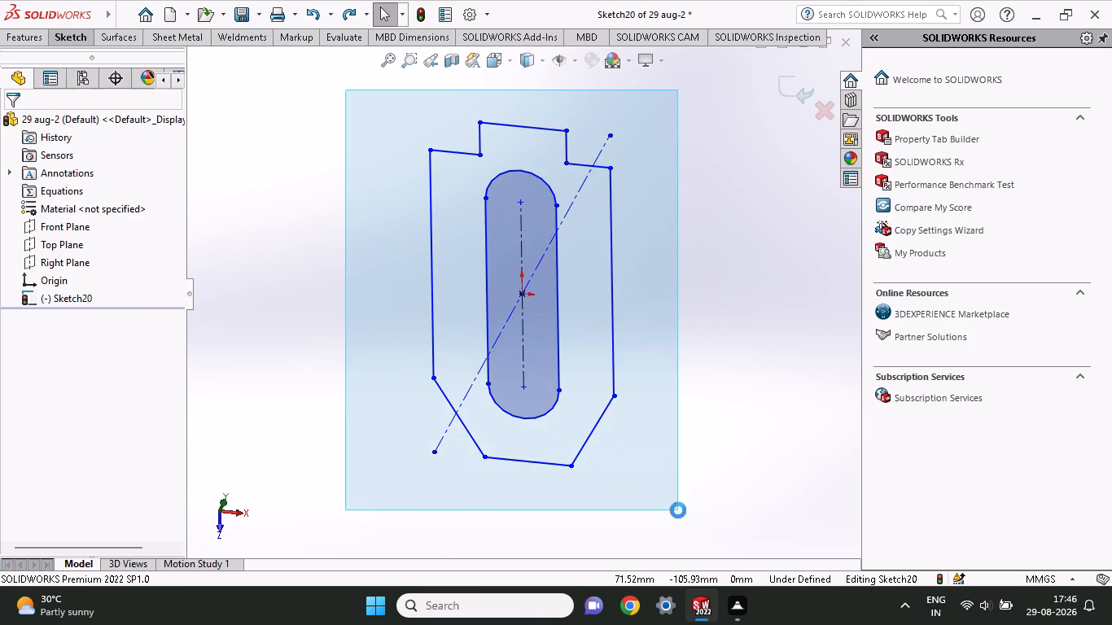
{"action": "key", "text": "Delete"}
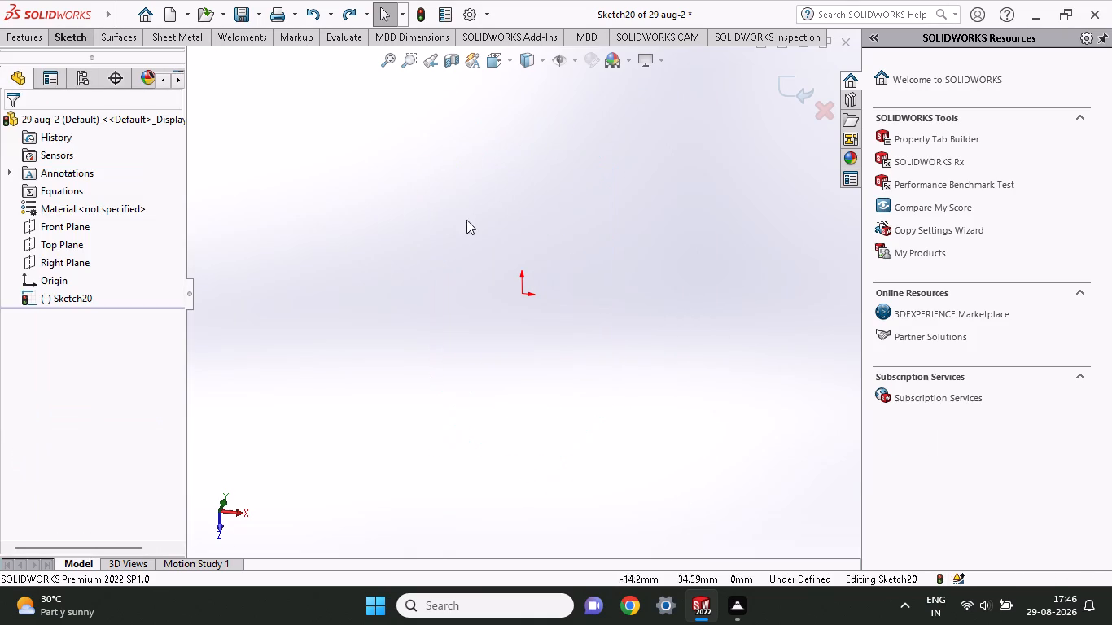
{"action": "left_click", "coordinate": [63, 243]}
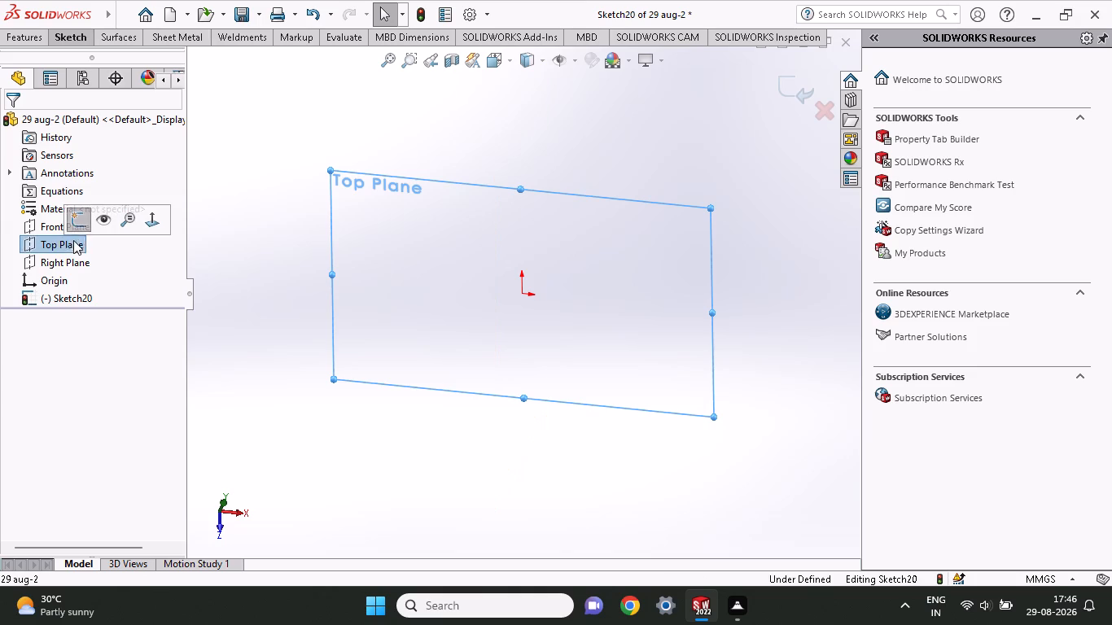
{"action": "left_click", "coordinate": [80, 226]}
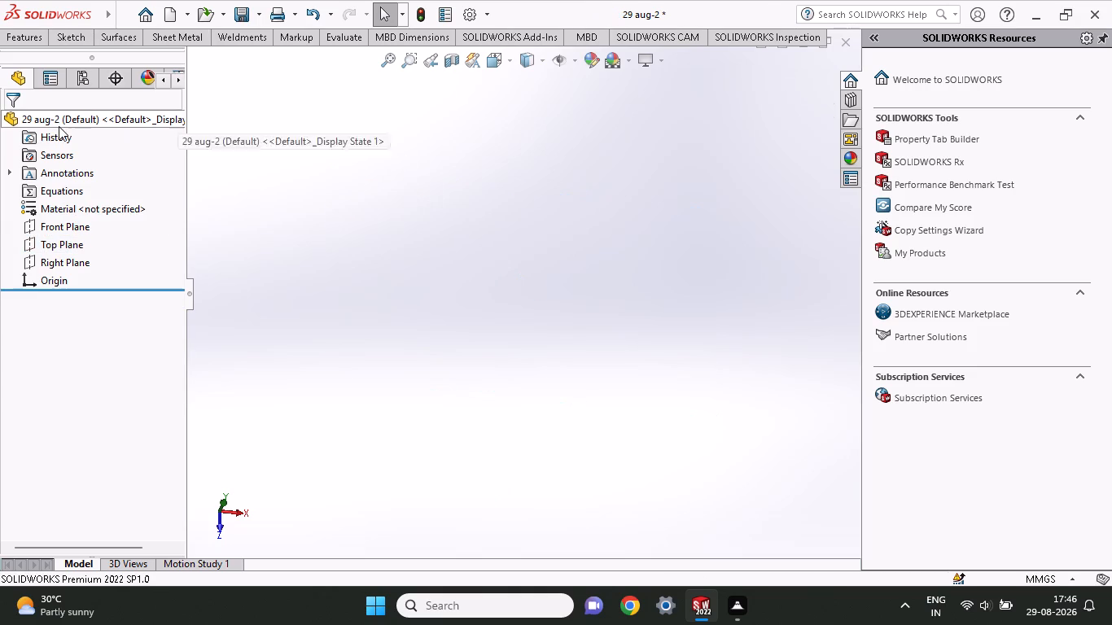
Sketch a closed ten-line plate profile around the origin on the Top Plane, with upper notches about 12 mm deep, sides about 85 mm and angled lower corners.
{"action": "left_click", "coordinate": [81, 39]}
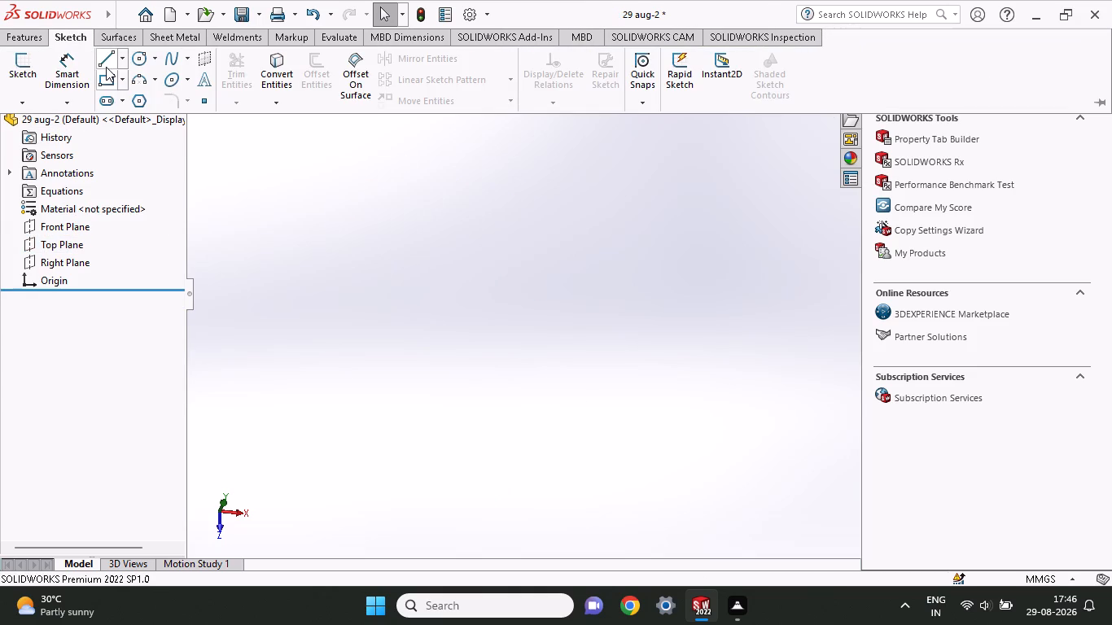
{"action": "left_click", "coordinate": [106, 67]}
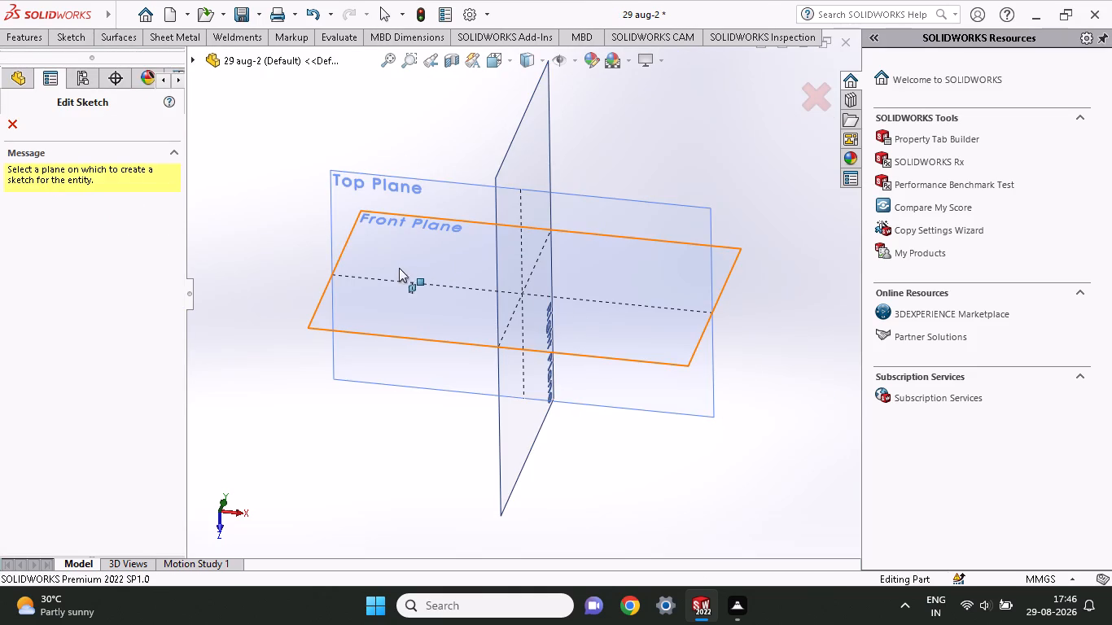
{"action": "left_click", "coordinate": [359, 205]}
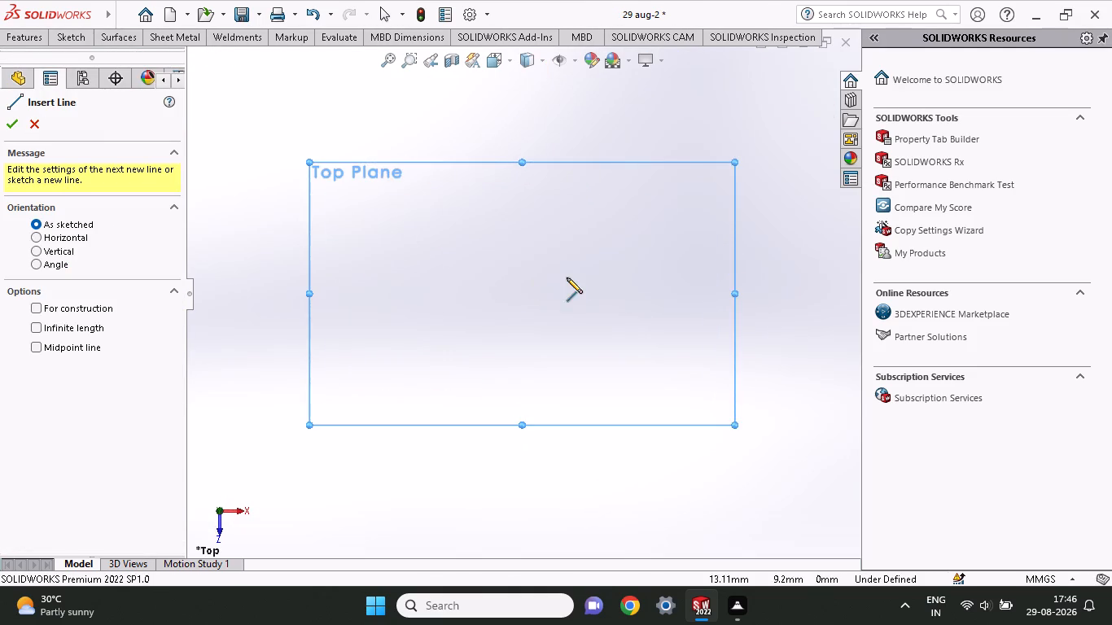
{"action": "left_click", "coordinate": [479, 140]}
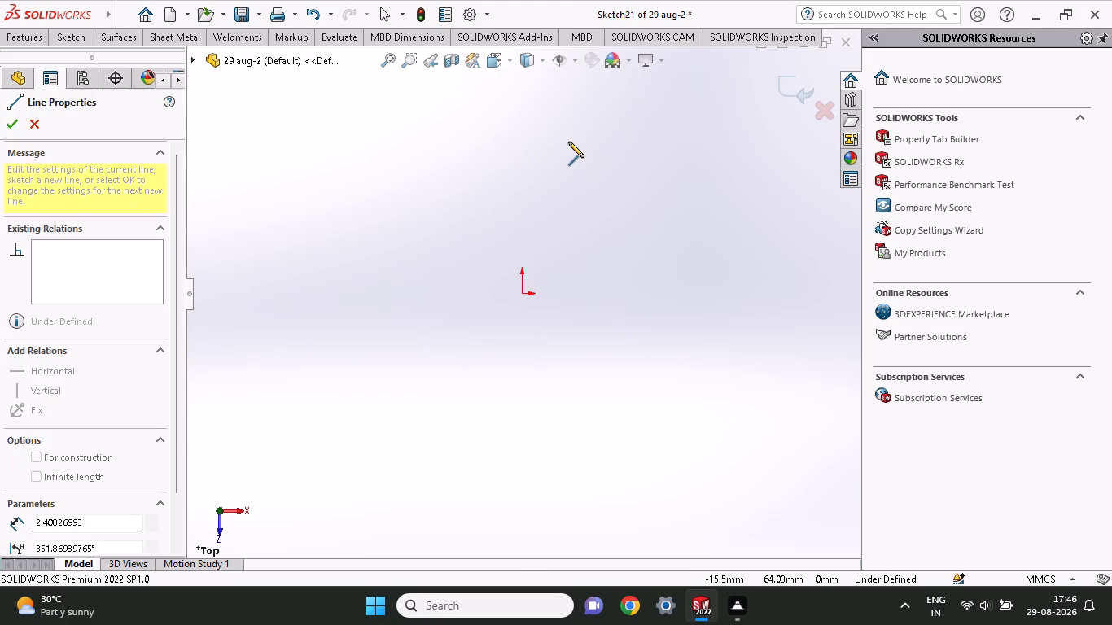
{"action": "left_click", "coordinate": [569, 143]}
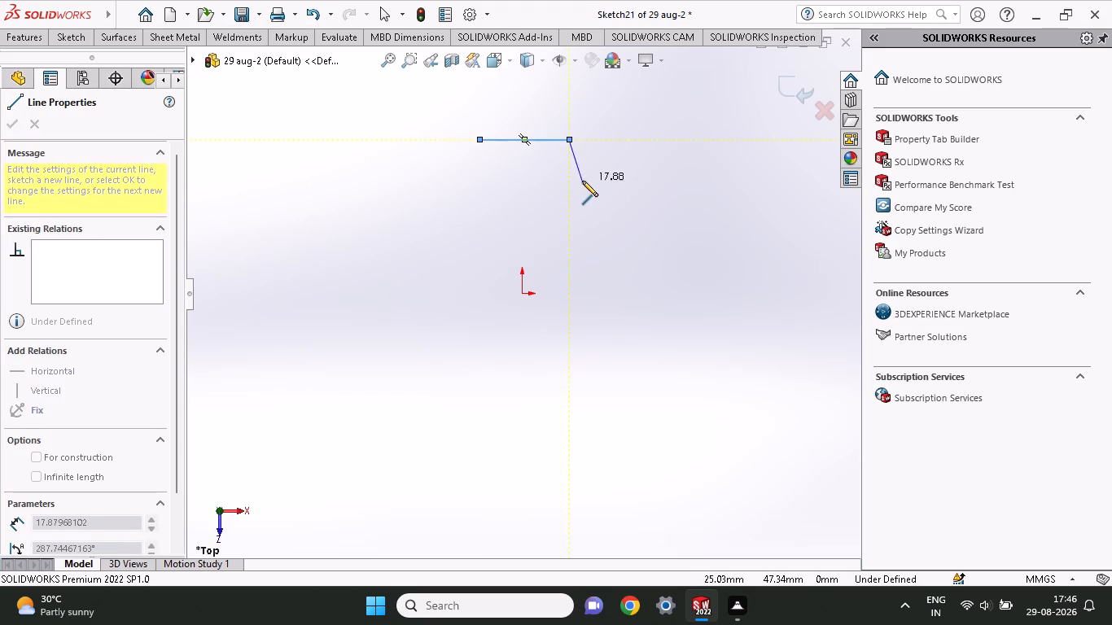
{"action": "left_click", "coordinate": [571, 169]}
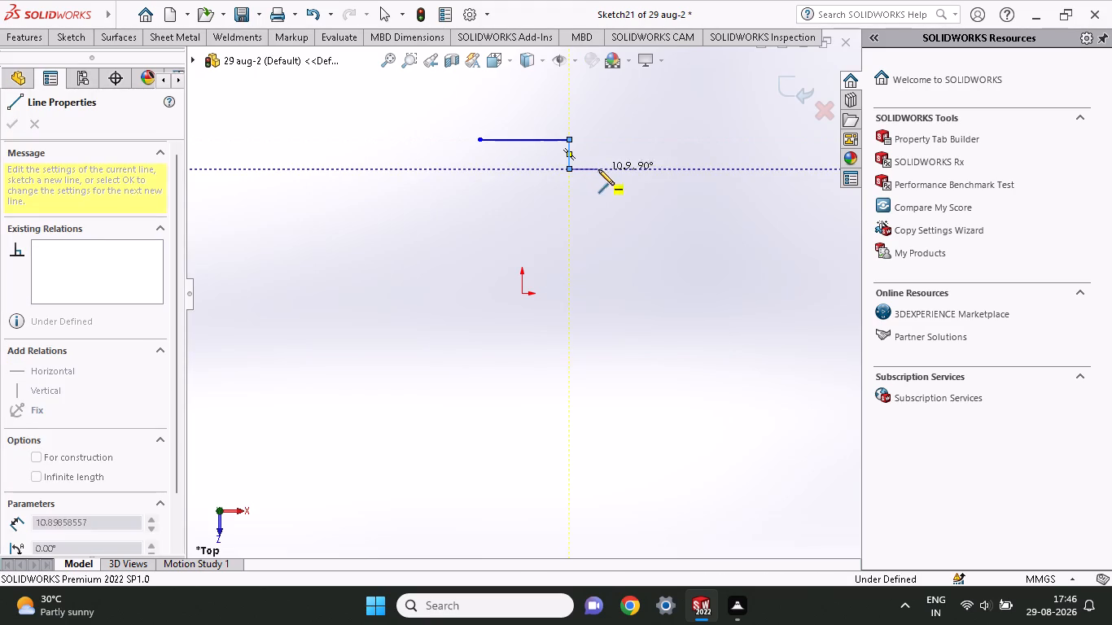
{"action": "left_click", "coordinate": [609, 169]}
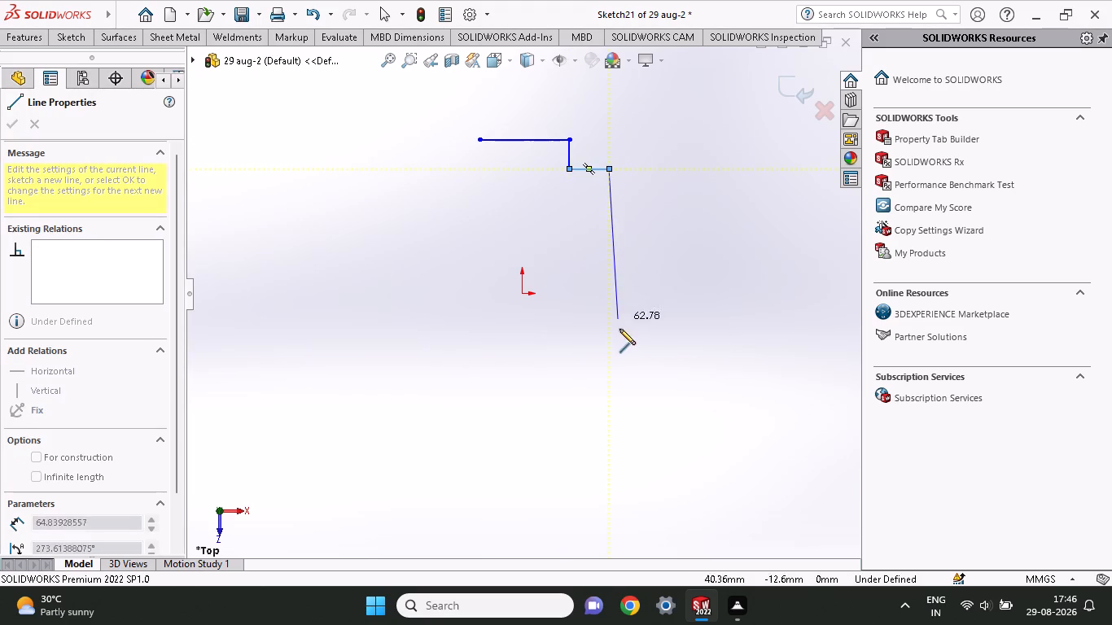
{"action": "left_click", "coordinate": [615, 366]}
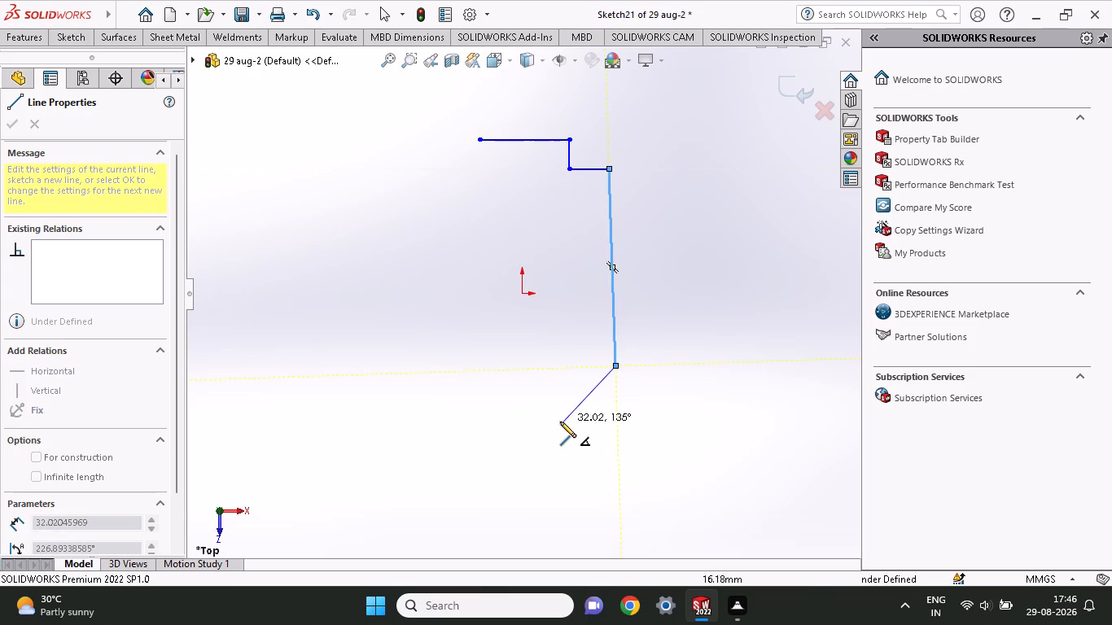
{"action": "left_click", "coordinate": [559, 423]}
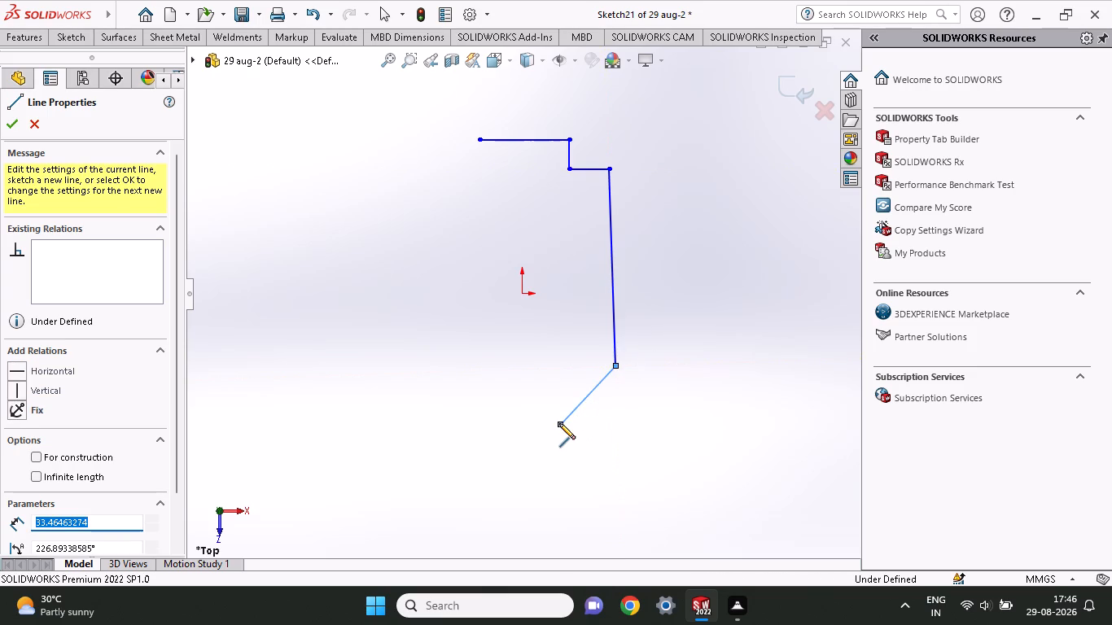
{"action": "left_click", "coordinate": [501, 425]}
{"action": "left_click", "coordinate": [447, 372]}
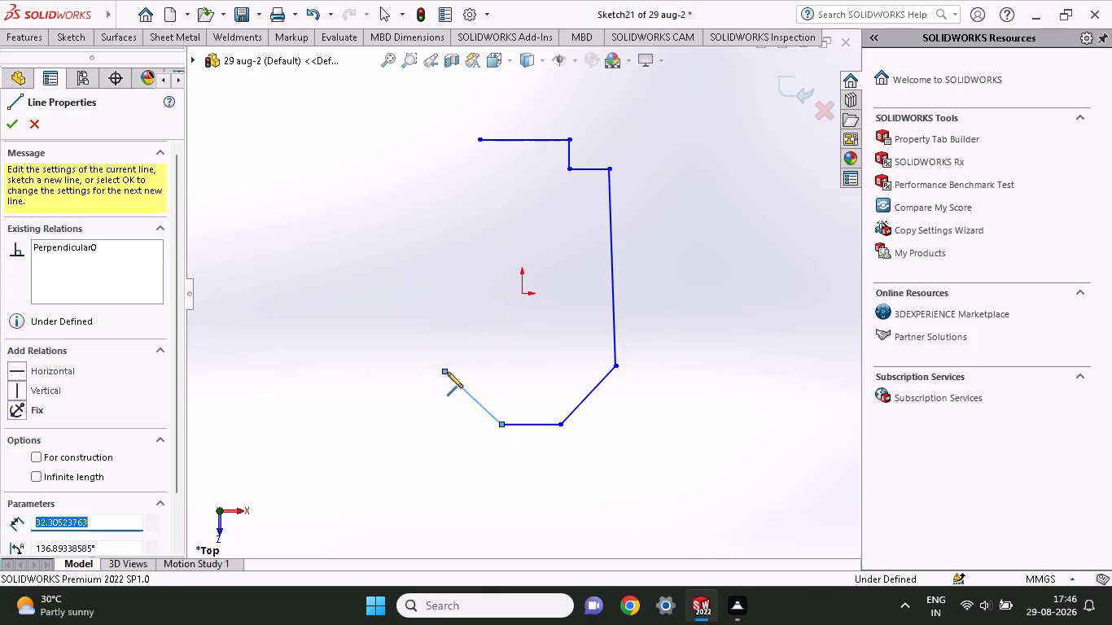
{"action": "left_click", "coordinate": [439, 172]}
{"action": "left_click", "coordinate": [478, 167]}
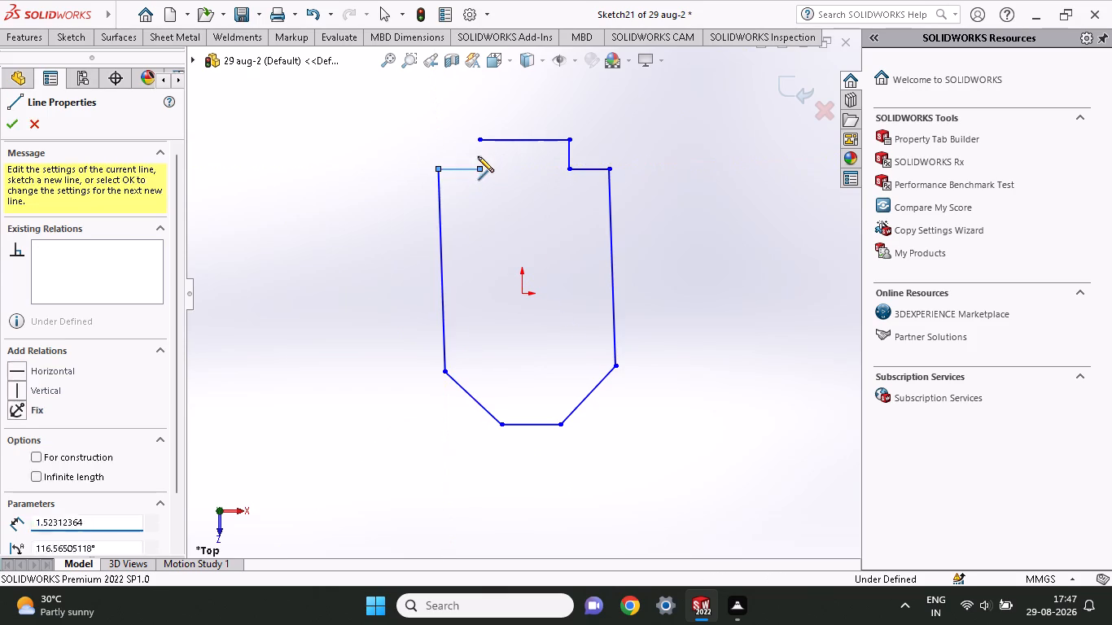
{"action": "left_click", "coordinate": [478, 142]}
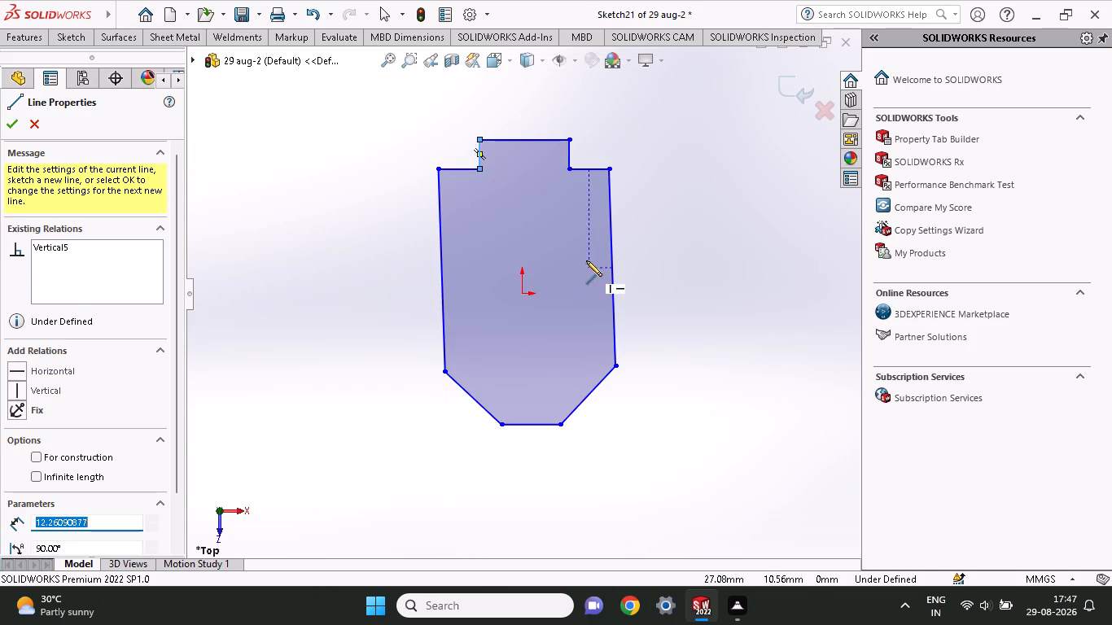
Sketch a vertical straight slot centred on the plate profile, about 17 mm wide and 66 mm between arc centres.
{"action": "key", "text": "Escape"}
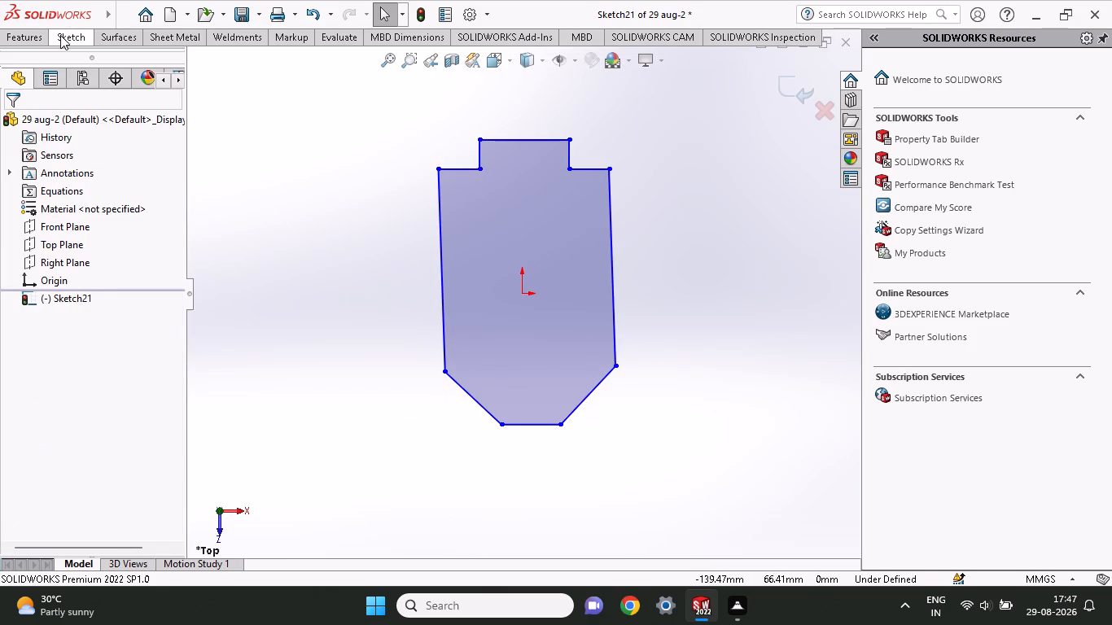
{"action": "left_click", "coordinate": [60, 35]}
{"action": "left_click", "coordinate": [104, 98]}
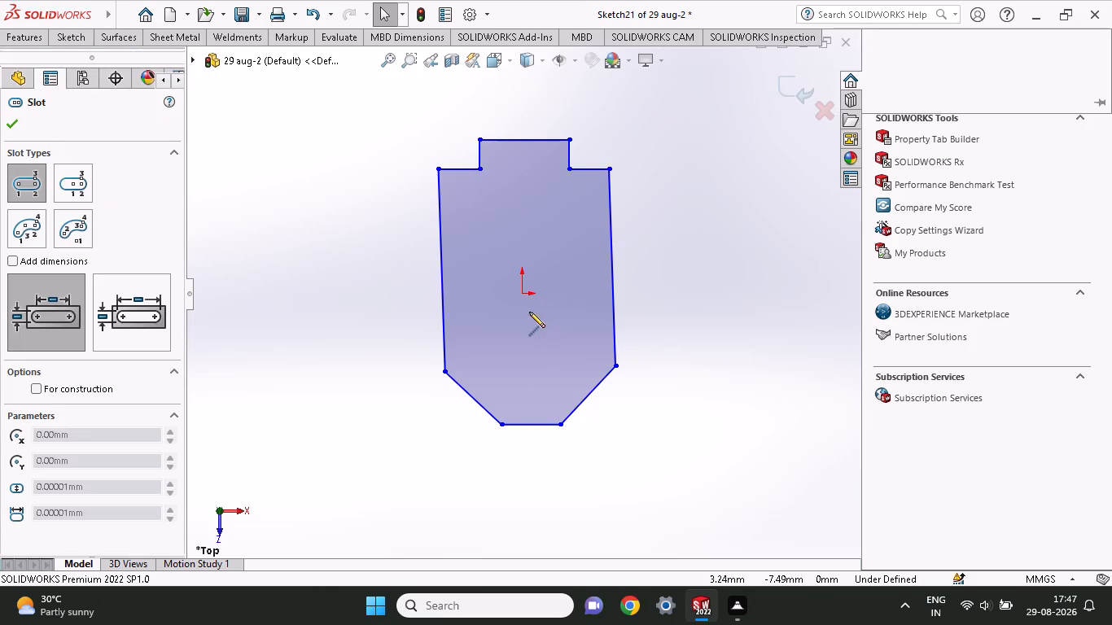
{"action": "left_click", "coordinate": [519, 203]}
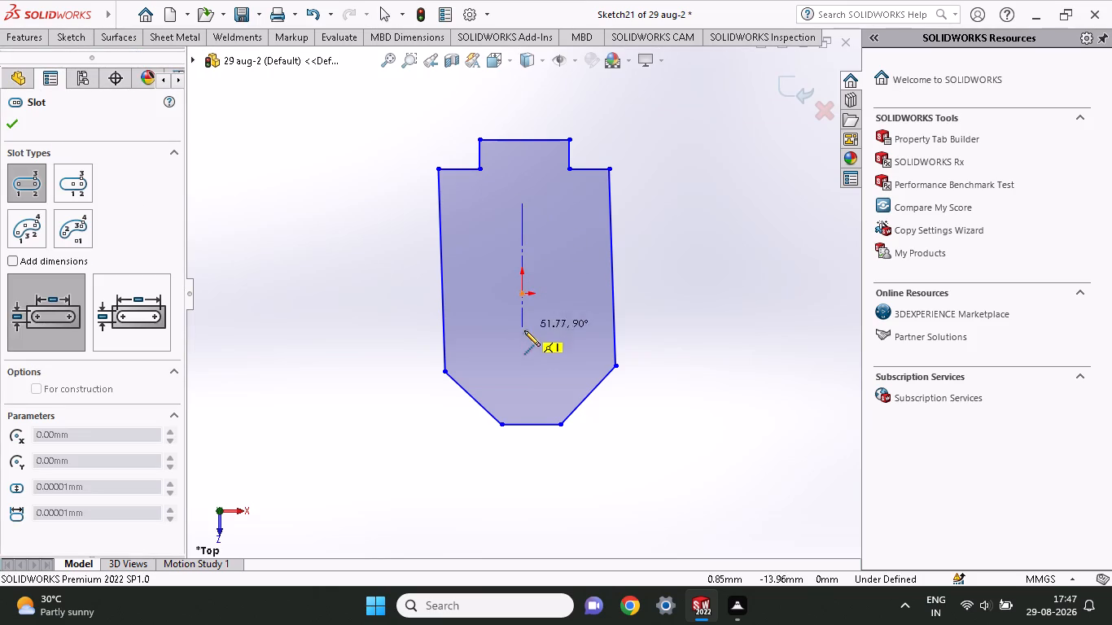
{"action": "left_click", "coordinate": [522, 361]}
{"action": "left_click", "coordinate": [543, 332]}
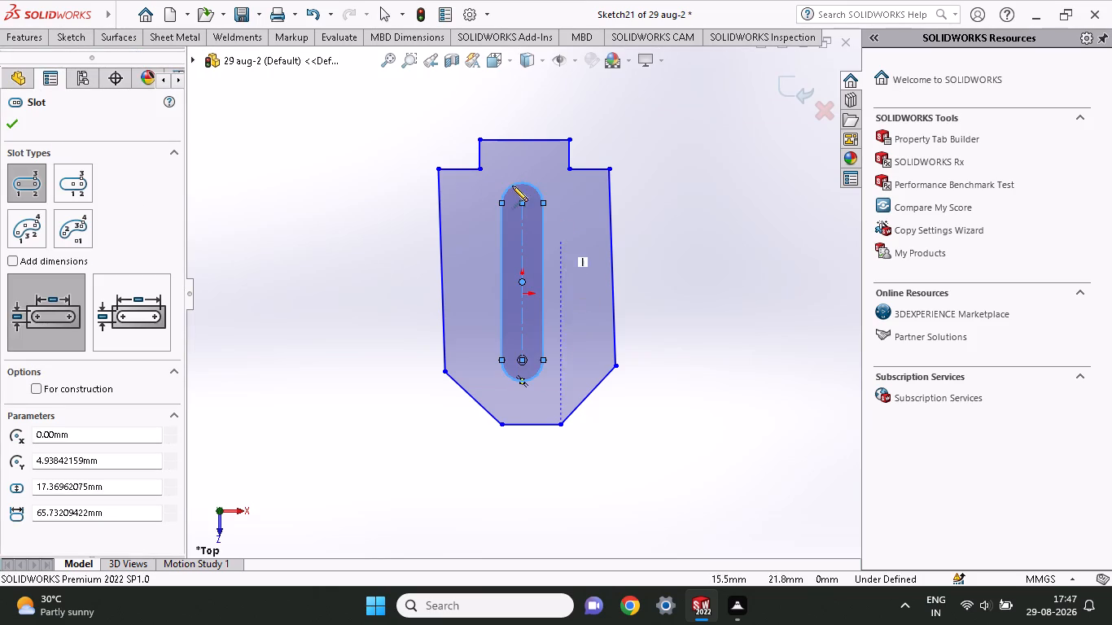
Create a sheet metal base flange from the slotted plate profile with a thickness of 0.90 mm.
{"action": "left_click", "coordinate": [14, 34]}
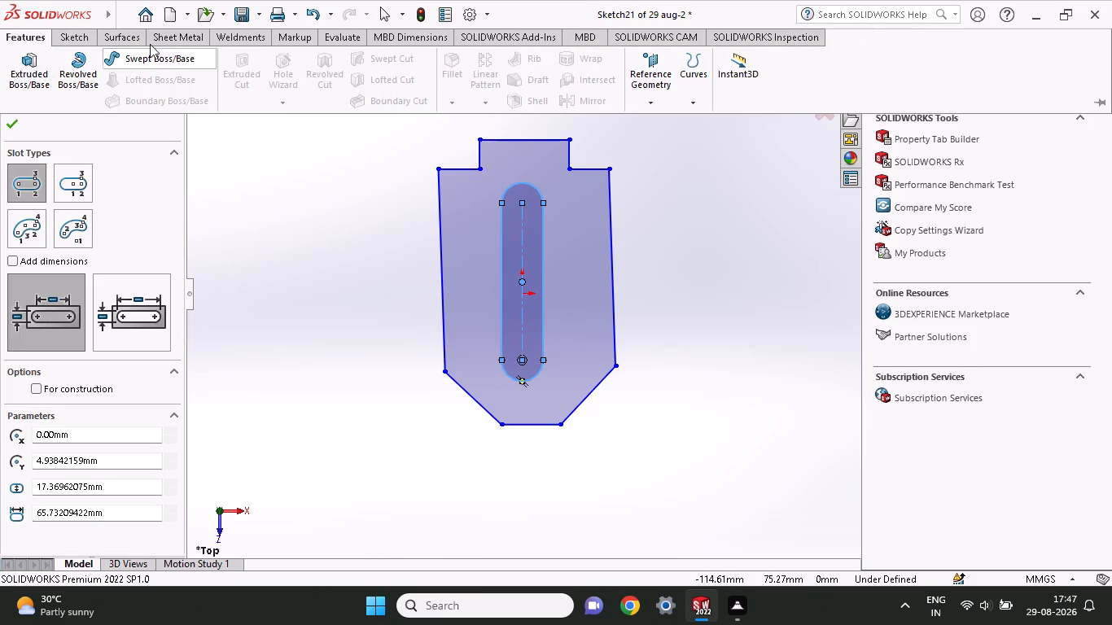
{"action": "left_click", "coordinate": [118, 42]}
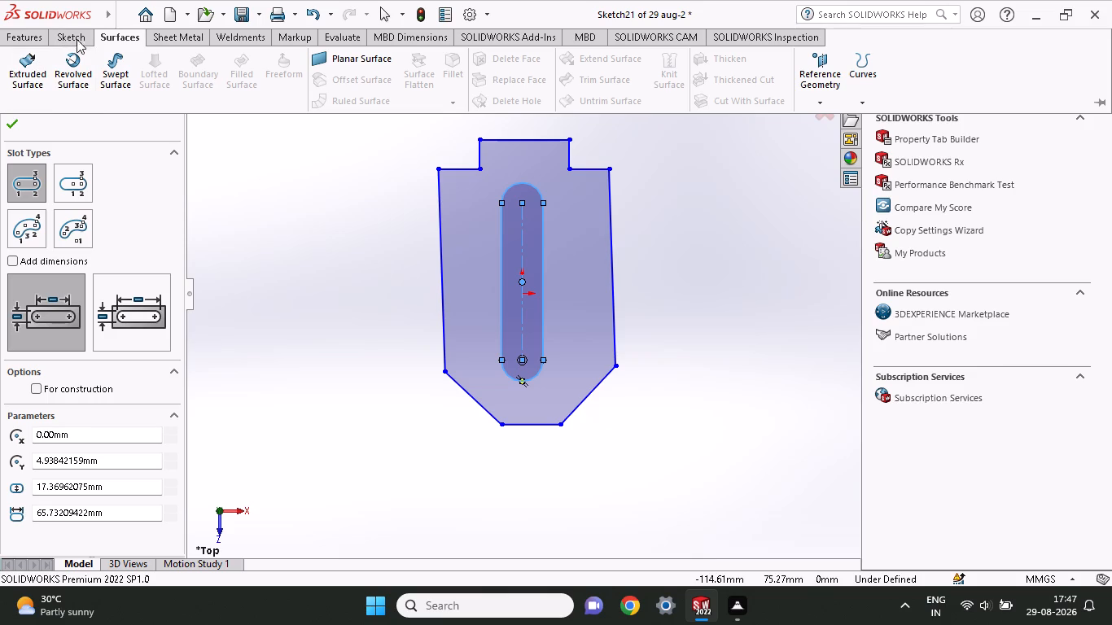
{"action": "left_click", "coordinate": [169, 34]}
{"action": "left_click", "coordinate": [24, 81]}
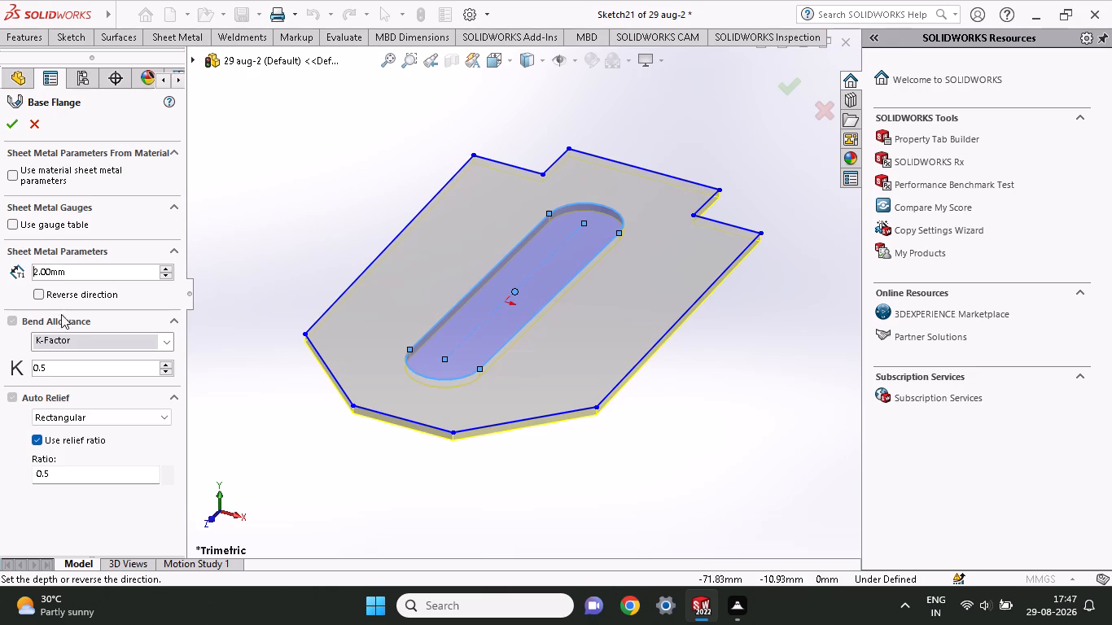
{"action": "left_click_drag", "start_coordinate": [76, 272], "coordinate": [0, 282]}
{"action": "type", "text": "0.90"}
{"action": "key", "text": "Return"}
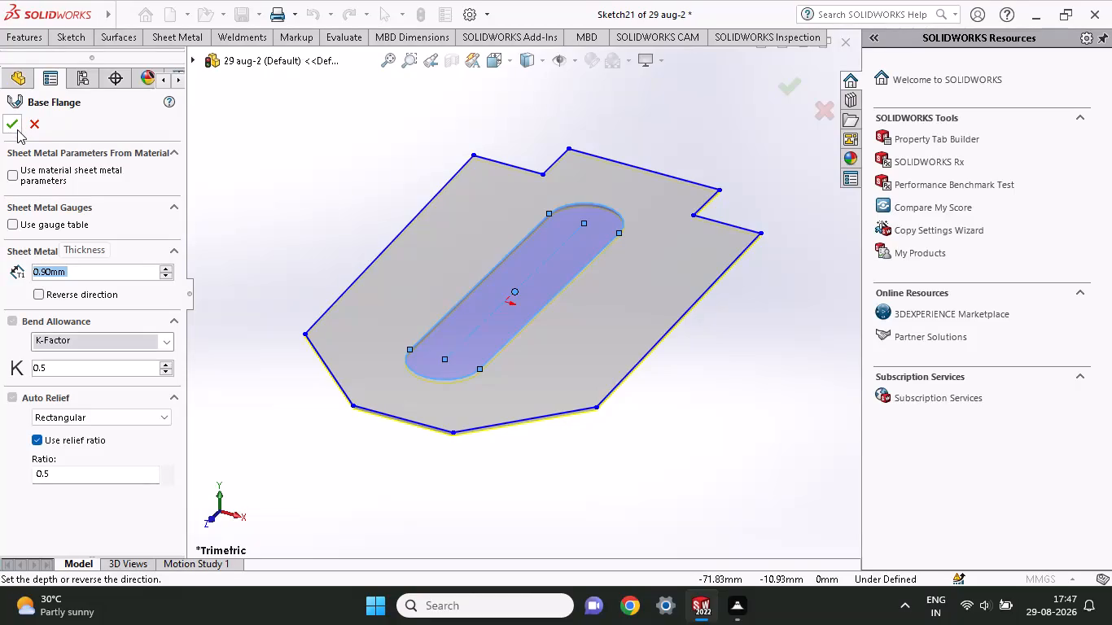
{"action": "left_click", "coordinate": [9, 127]}
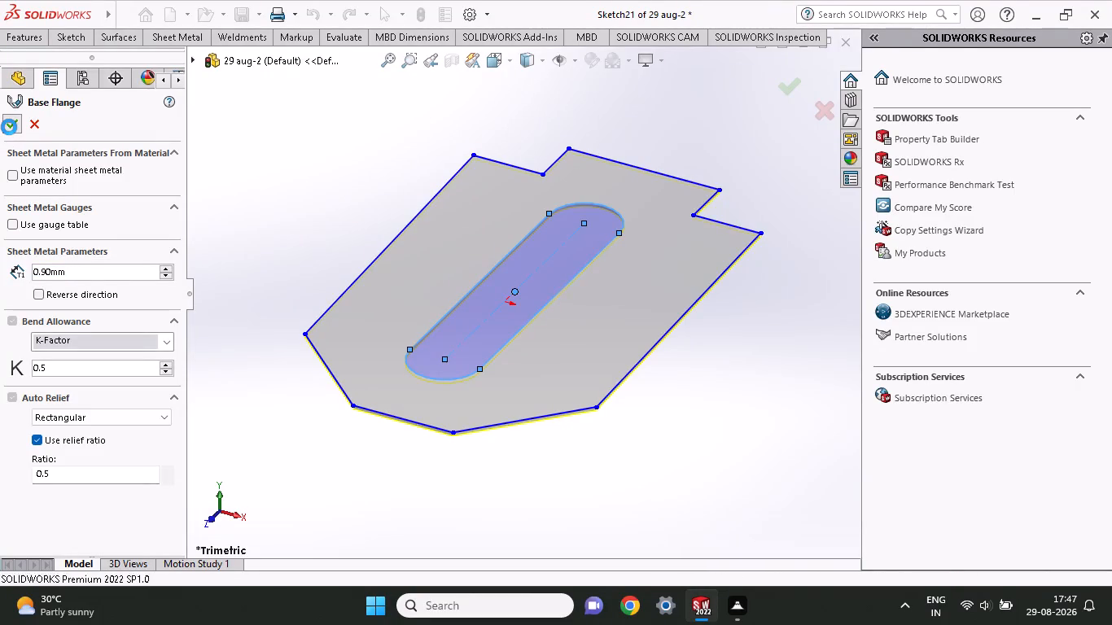
Add a 90-degree edge flange about 43.5 mm long, pointing upward, along the plate edge between the two notches.
{"action": "middle_click_drag", "start_coordinate": [530, 326], "coordinate": [575, 318]}
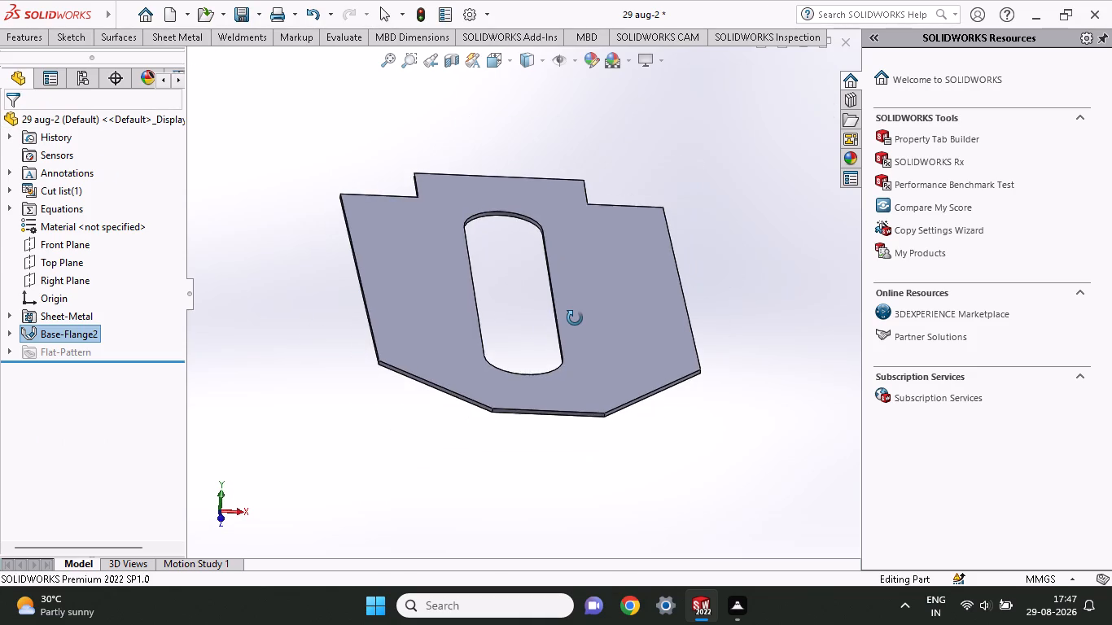
{"action": "middle_click_drag", "start_coordinate": [575, 318], "coordinate": [576, 329]}
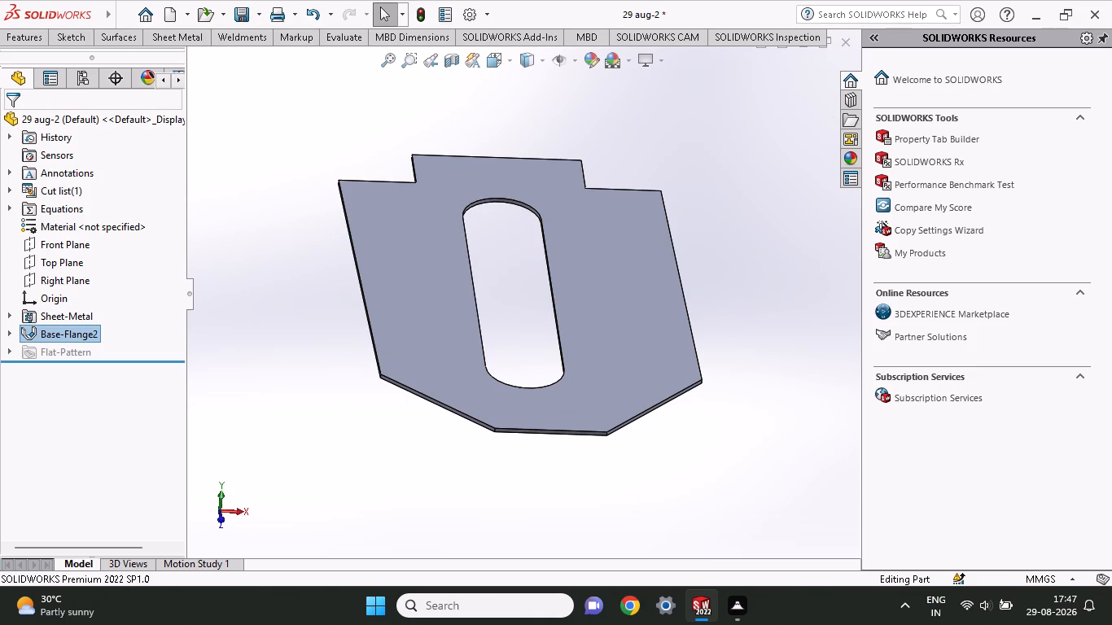
{"action": "left_click", "coordinate": [72, 45]}
{"action": "left_click", "coordinate": [156, 36]}
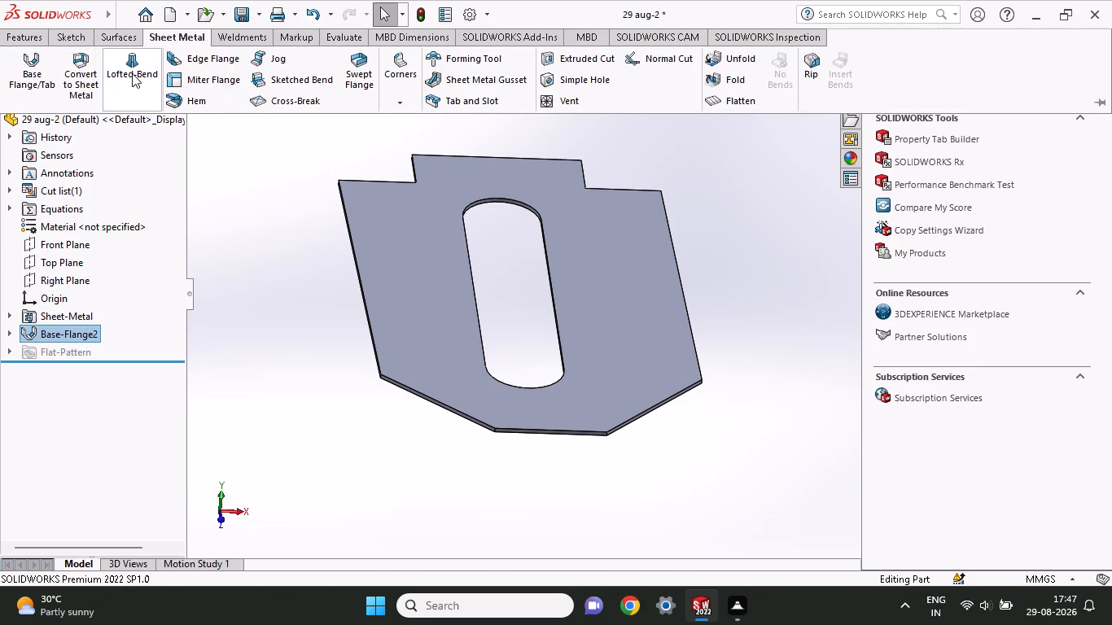
{"action": "left_click", "coordinate": [198, 63]}
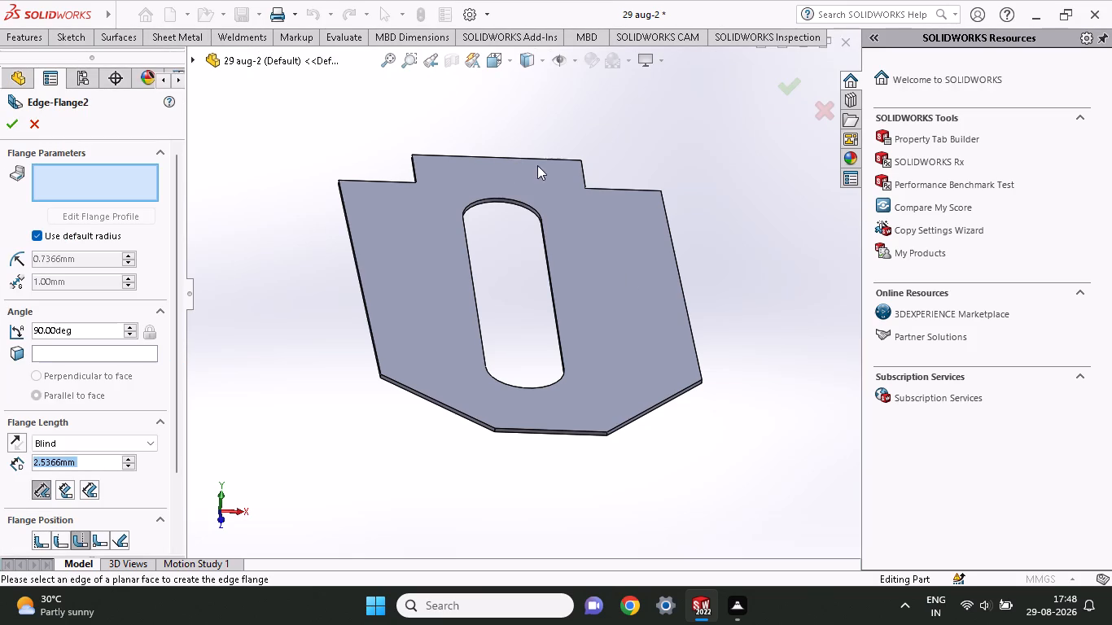
{"action": "left_click", "coordinate": [516, 155]}
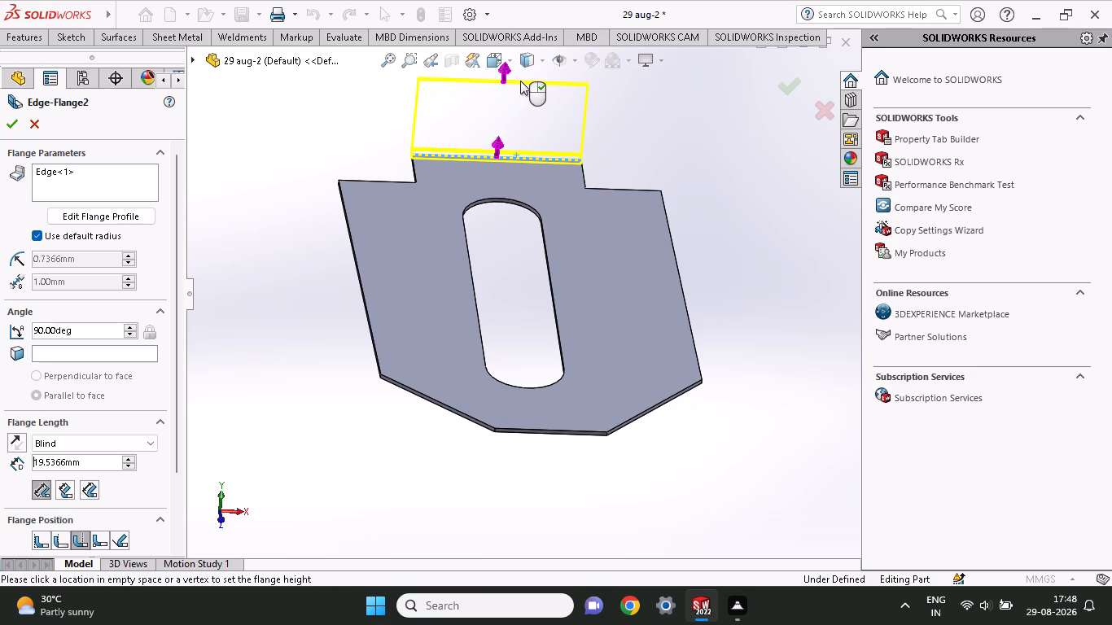
{"action": "scroll", "coordinate": [520, 85], "scroll_direction": "up", "scroll_amount": 2, "text": "ctrl"}
{"action": "scroll", "coordinate": [520, 85], "scroll_direction": "down", "scroll_amount": 4, "text": "ctrl"}
{"action": "scroll", "coordinate": [521, 86], "scroll_direction": "up", "scroll_amount": 1, "text": "ctrl"}
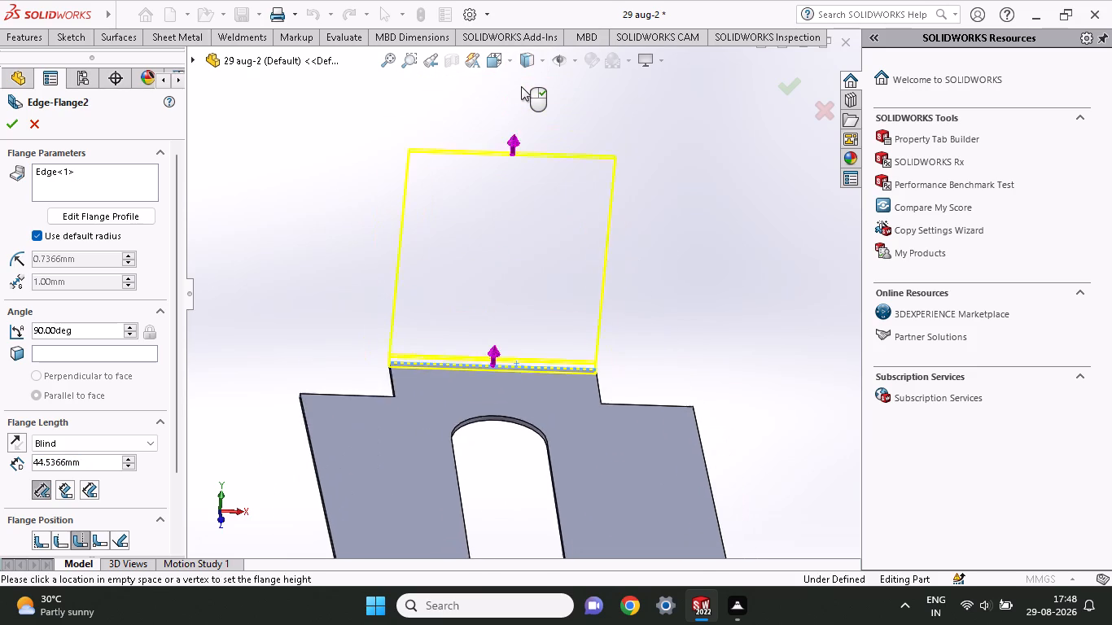
{"action": "scroll", "coordinate": [521, 86], "scroll_direction": "up", "scroll_amount": 3, "text": "ctrl"}
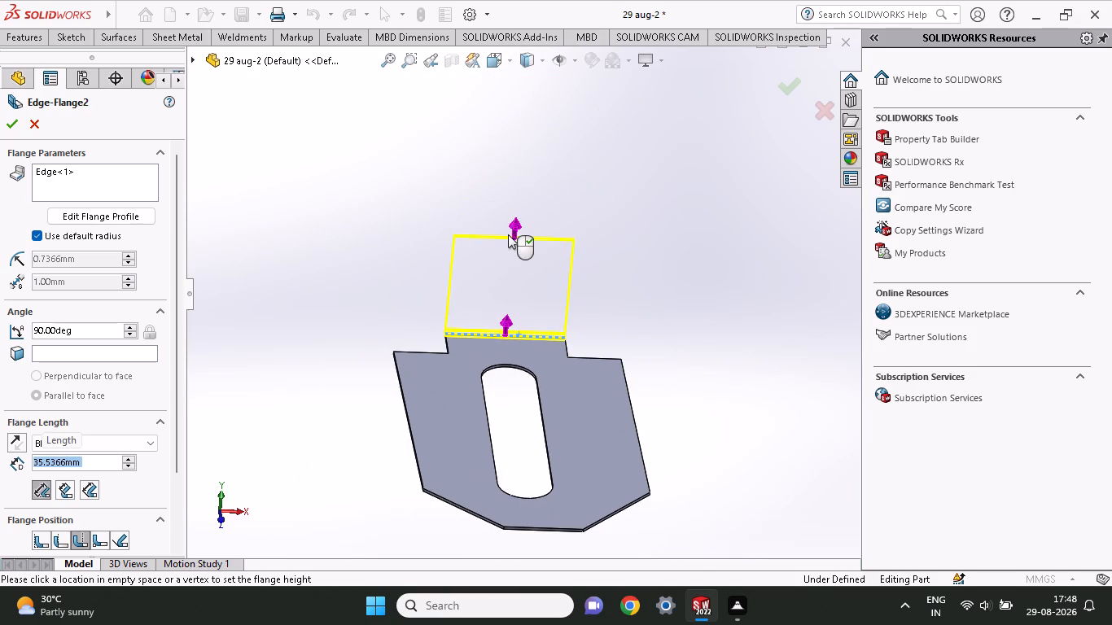
{"action": "left_click", "coordinate": [506, 212]}
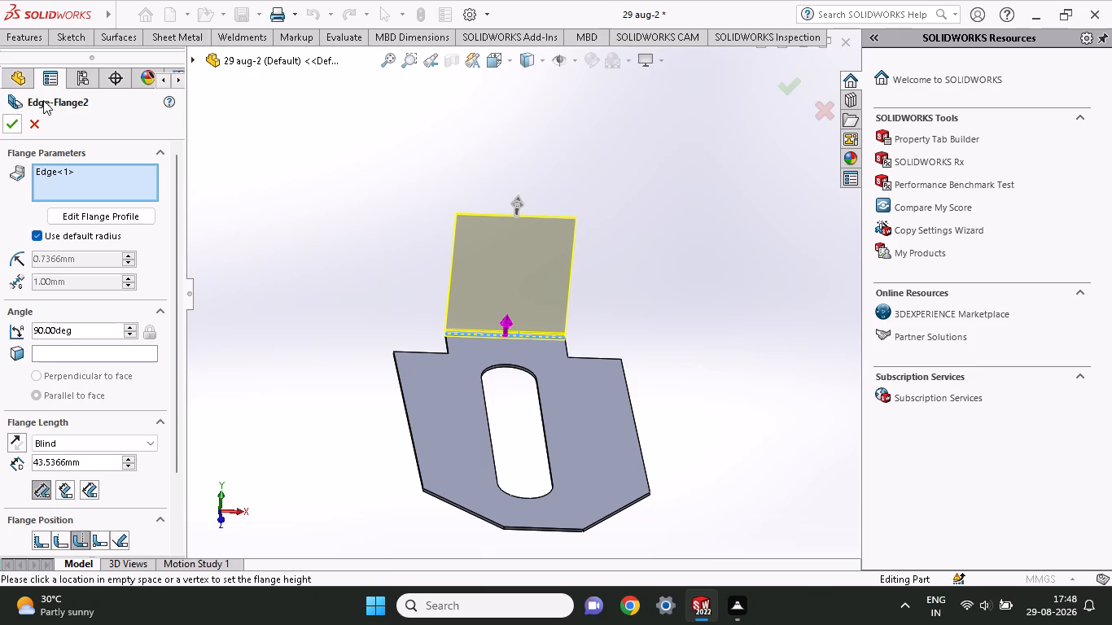
{"action": "left_click", "coordinate": [11, 120]}
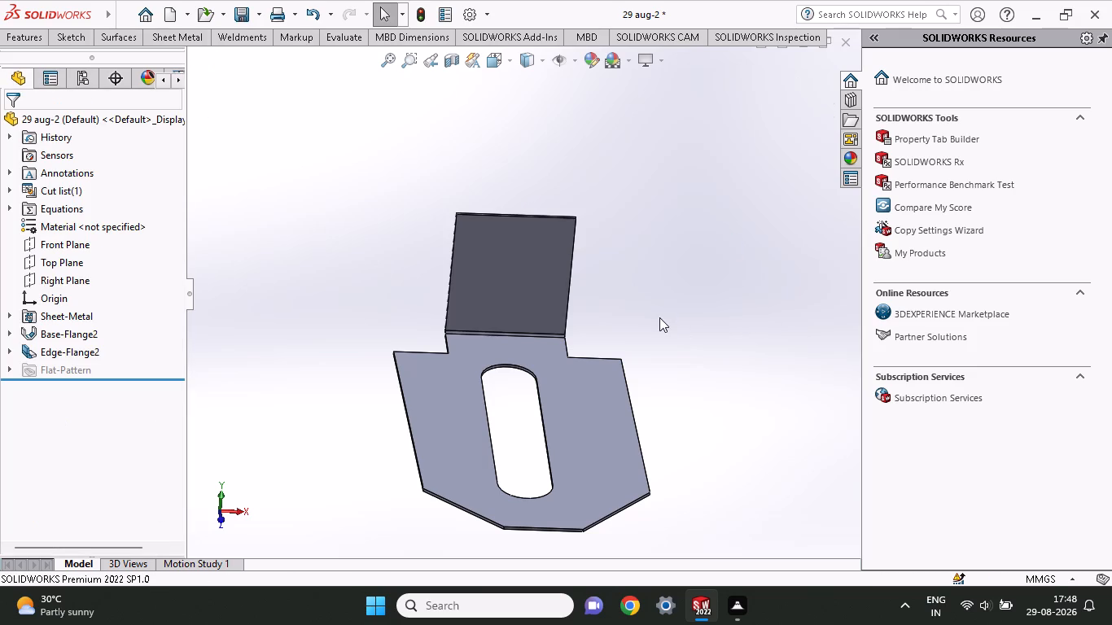
Sketch two rectangles on the upright flange face at opposite side edges, the first about 9 × 13 mm and the second level with it.
{"action": "left_click", "coordinate": [551, 243]}
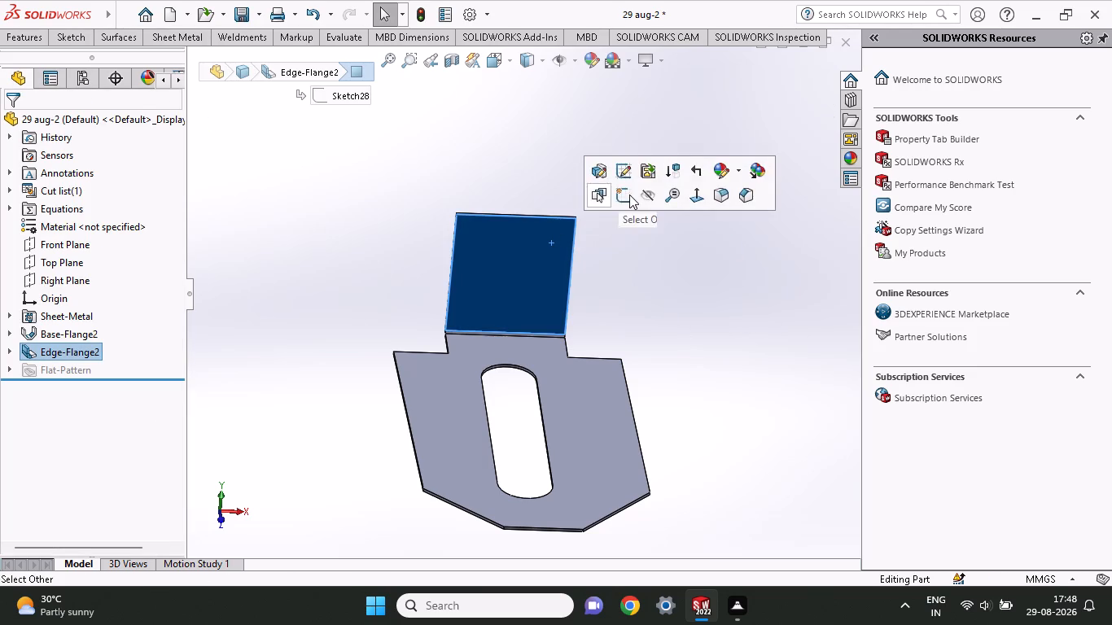
{"action": "left_click", "coordinate": [629, 194]}
{"action": "left_click", "coordinate": [63, 41]}
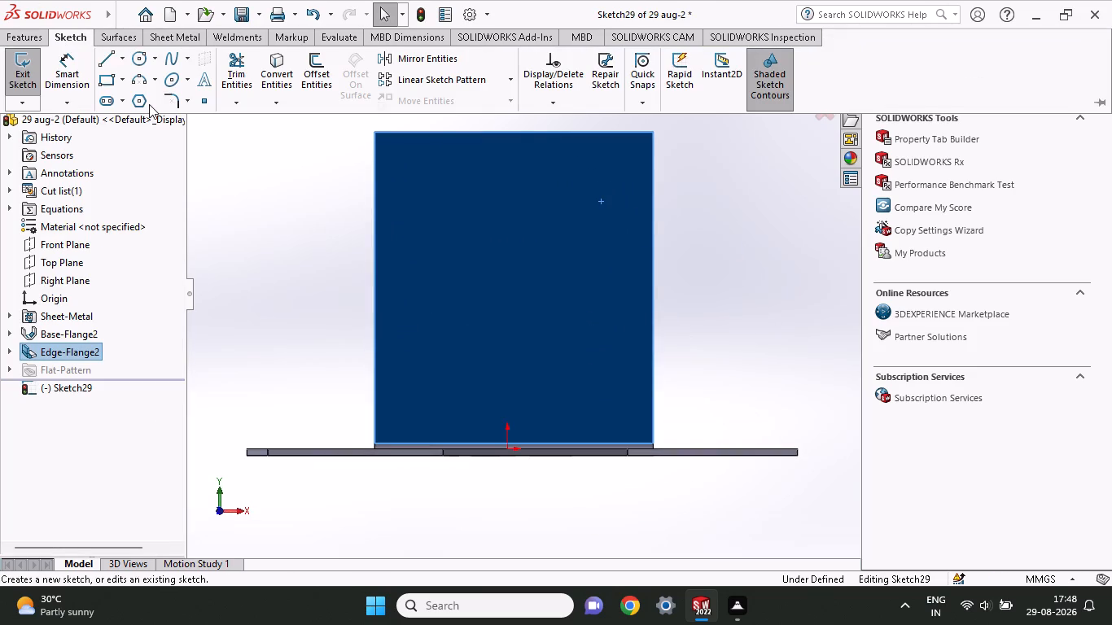
{"action": "left_click", "coordinate": [113, 89]}
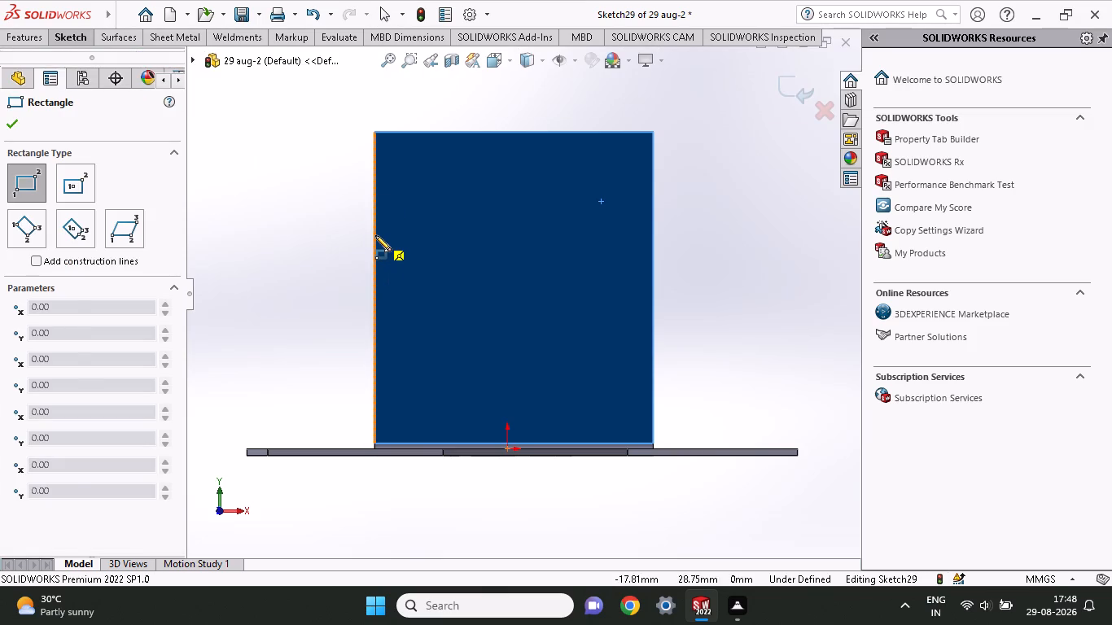
{"action": "left_click", "coordinate": [379, 235]}
{"action": "left_click", "coordinate": [439, 333]}
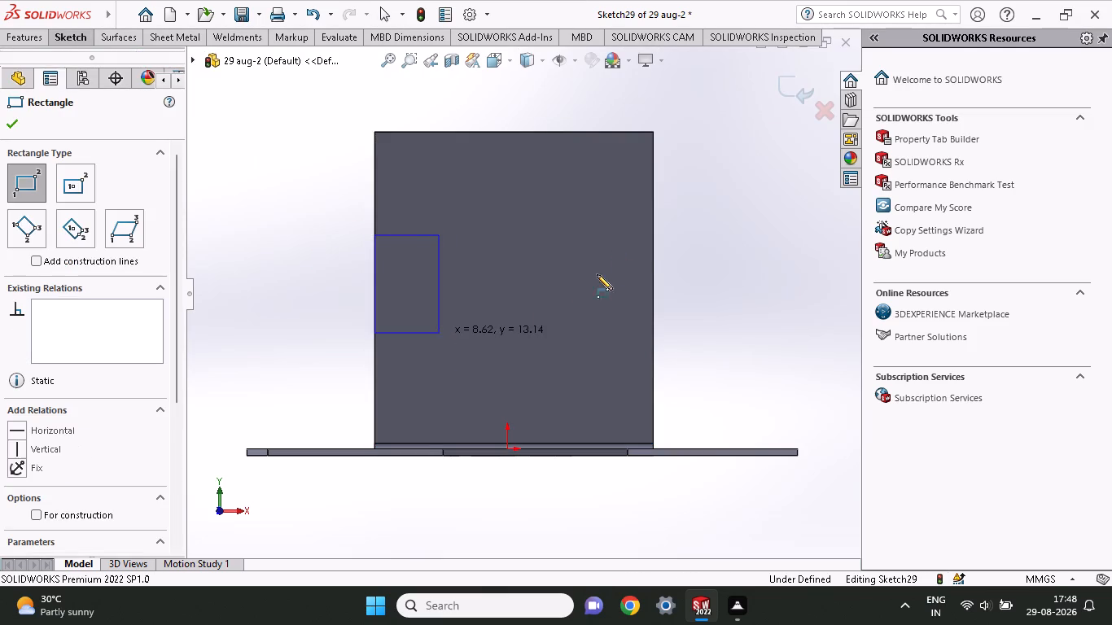
{"action": "left_click", "coordinate": [651, 226]}
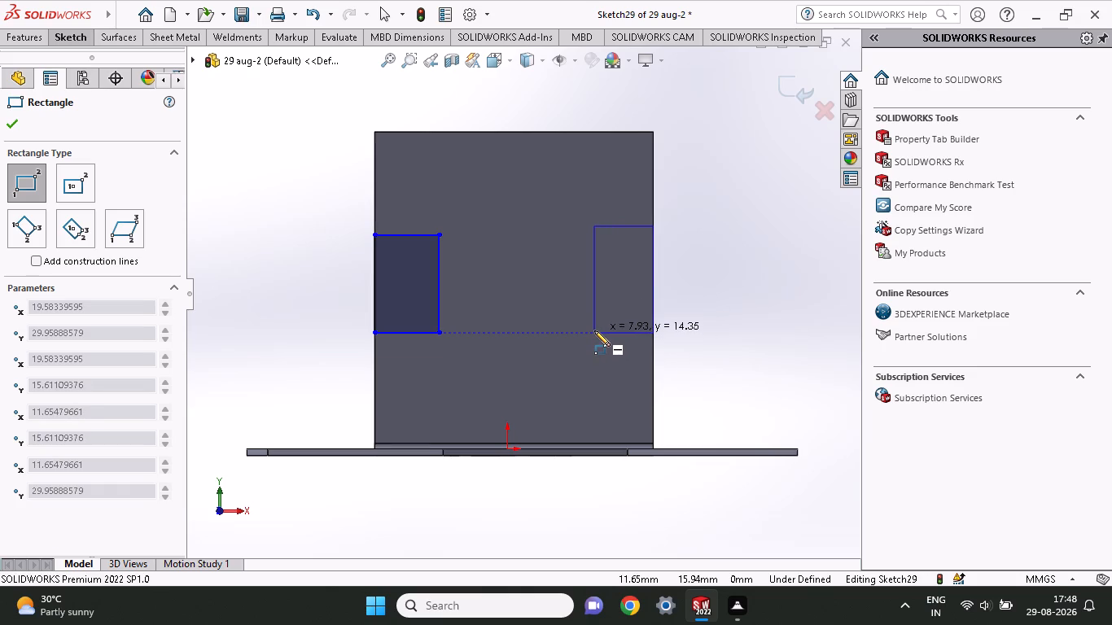
{"action": "key", "text": "Escape"}
{"action": "left_click", "coordinate": [89, 39]}
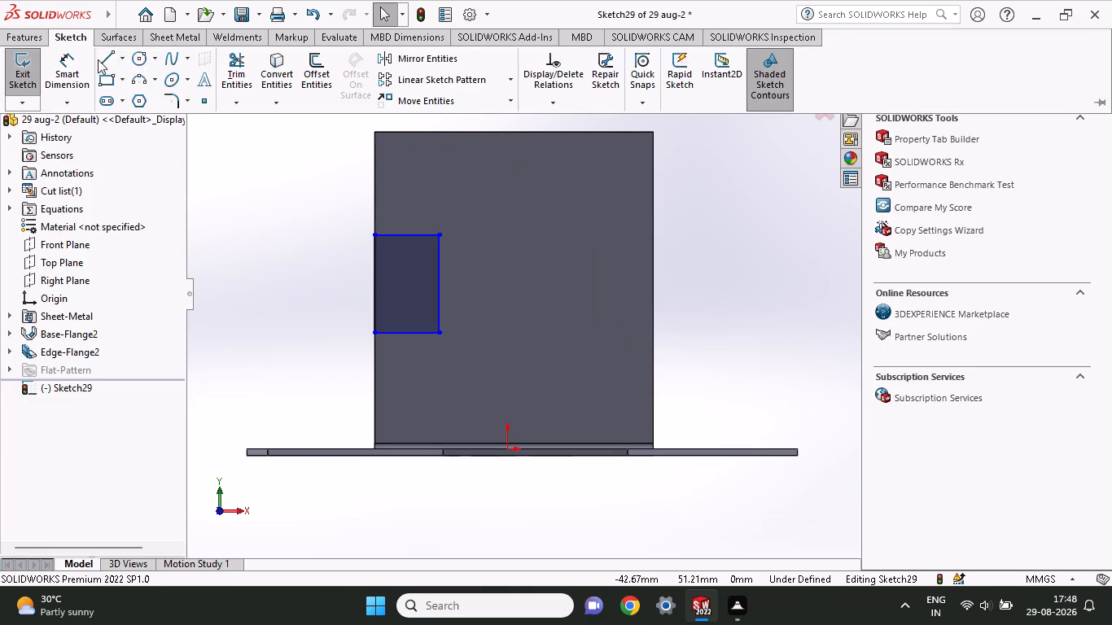
{"action": "left_click", "coordinate": [112, 88]}
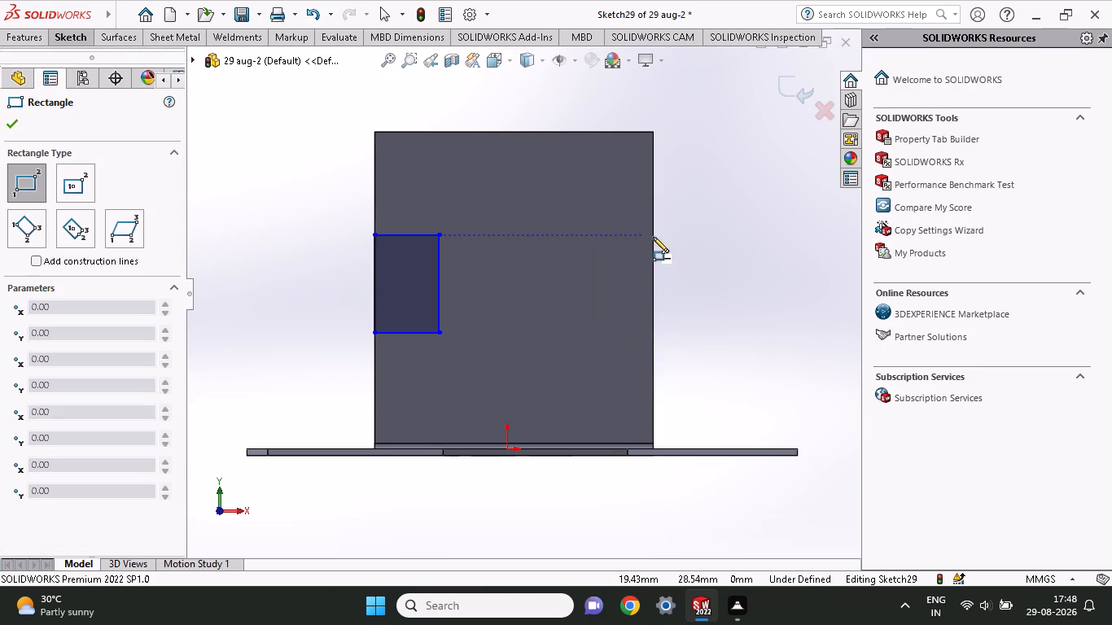
{"action": "left_click", "coordinate": [653, 234]}
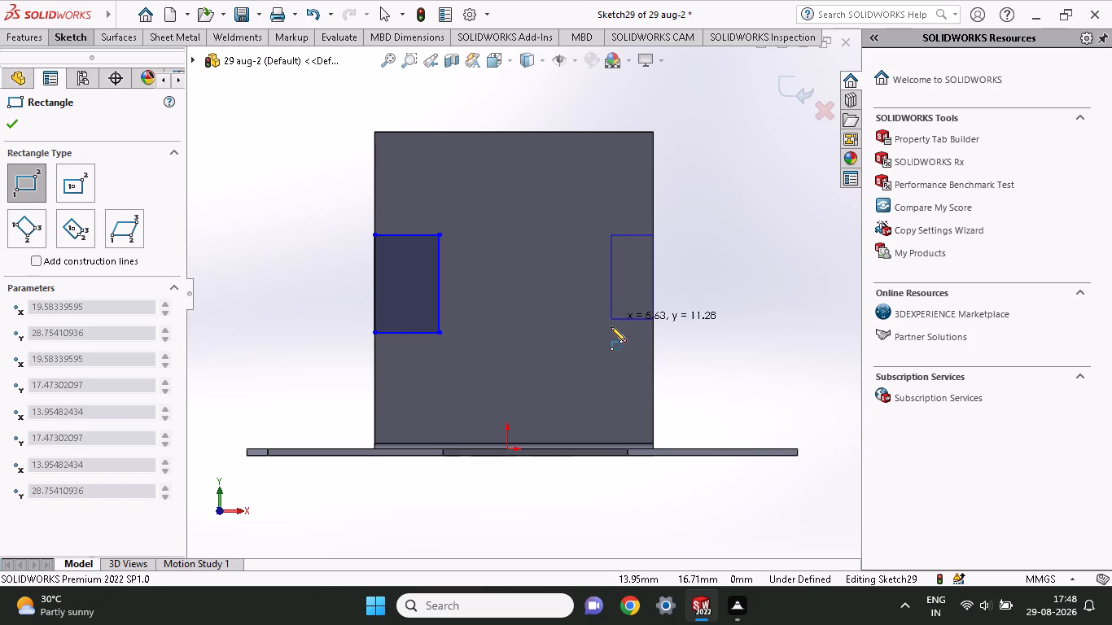
{"action": "left_click", "coordinate": [598, 330]}
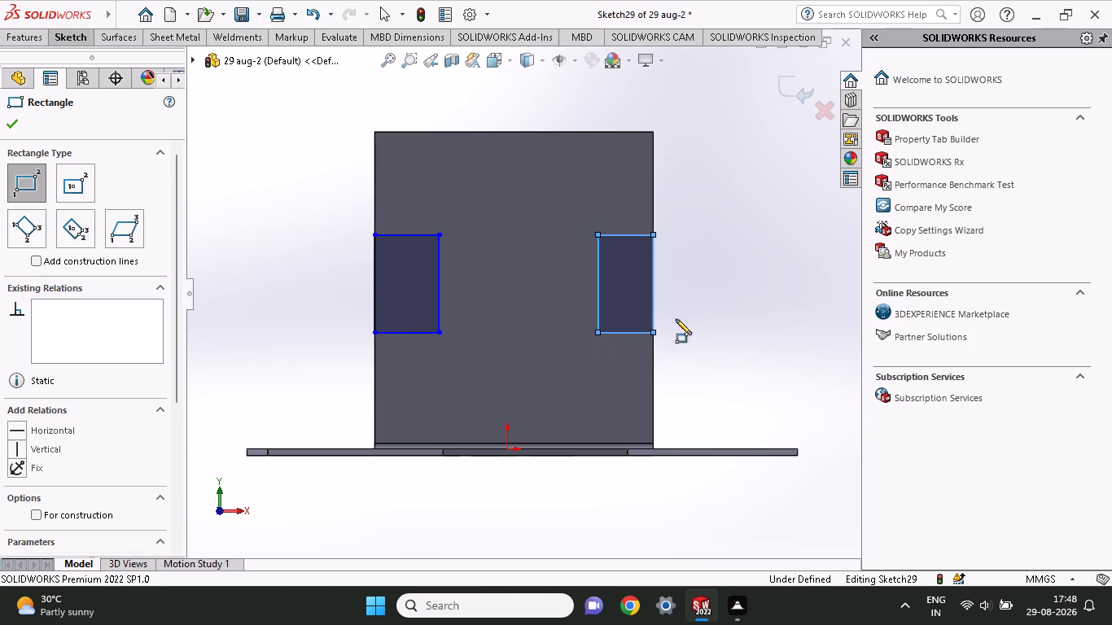
Cut both rectangles through the upright flange with a blind 57 mm Extruded Cut, using Normal cut.
{"action": "left_click", "coordinate": [32, 33]}
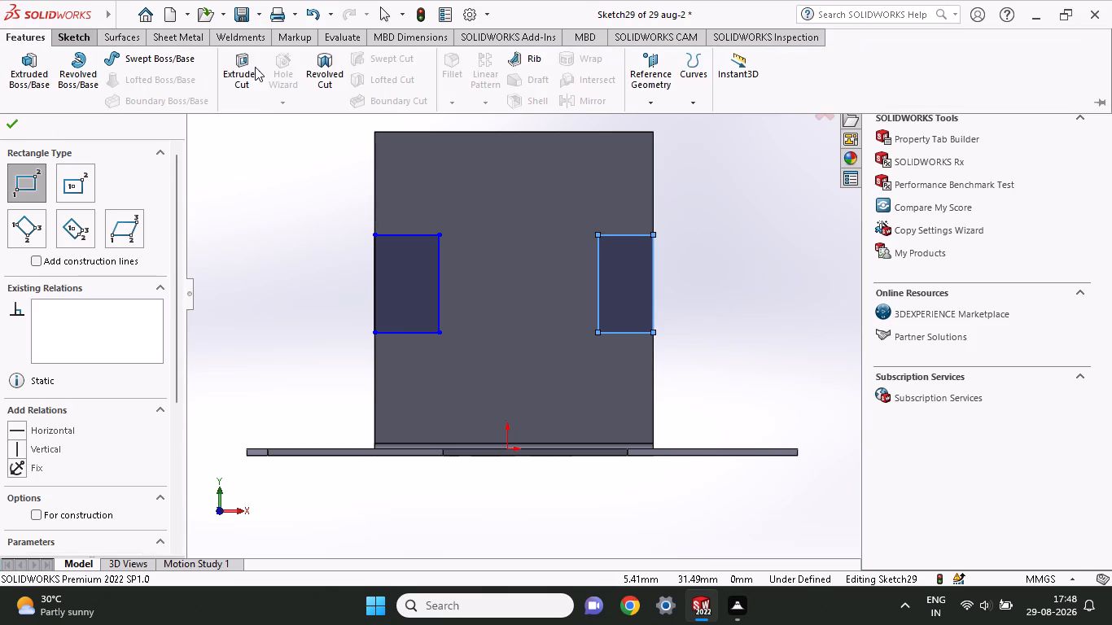
{"action": "left_click", "coordinate": [255, 67]}
{"action": "middle_click_drag", "start_coordinate": [294, 215], "coordinate": [347, 272]}
{"action": "middle_click_drag", "start_coordinate": [337, 242], "coordinate": [363, 259]}
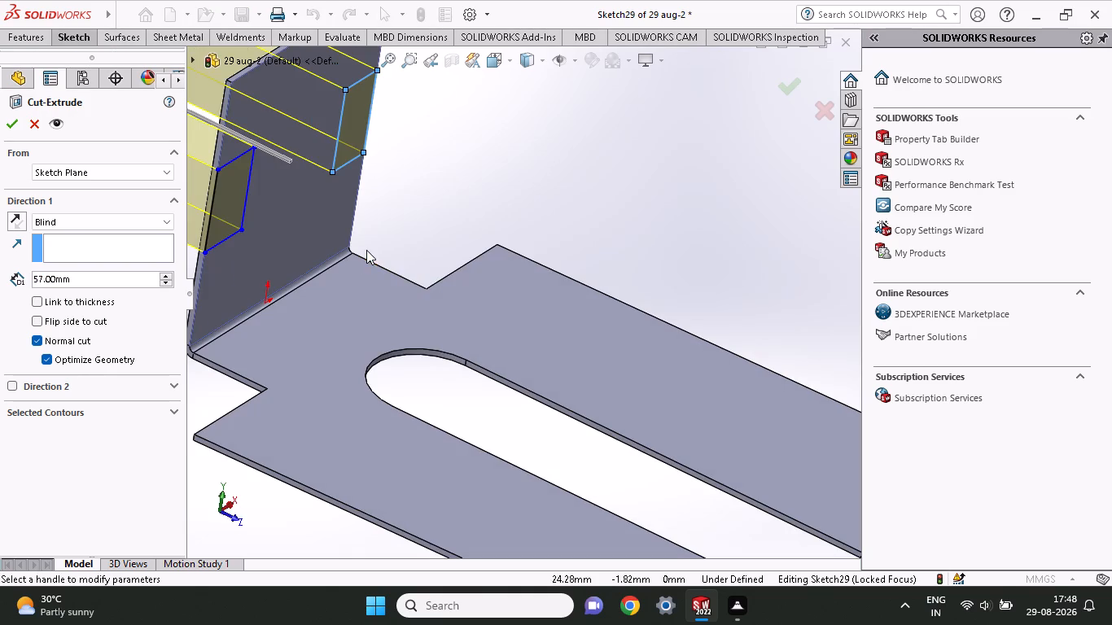
{"action": "scroll", "coordinate": [434, 225], "scroll_direction": "up", "scroll_amount": 4, "text": "ctrl"}
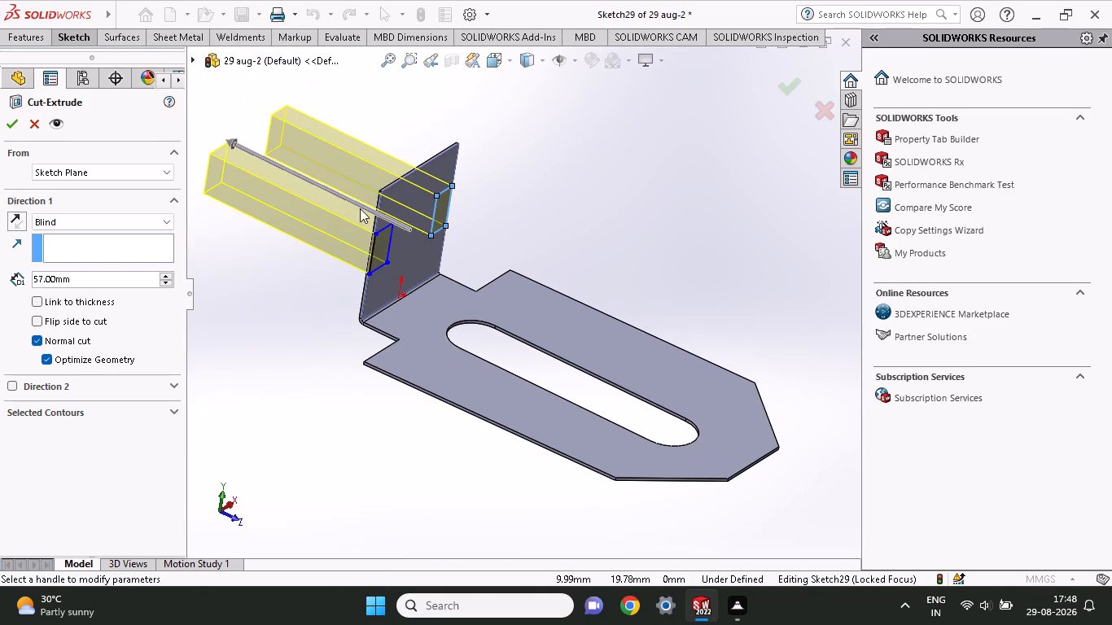
{"action": "left_click", "coordinate": [9, 125]}
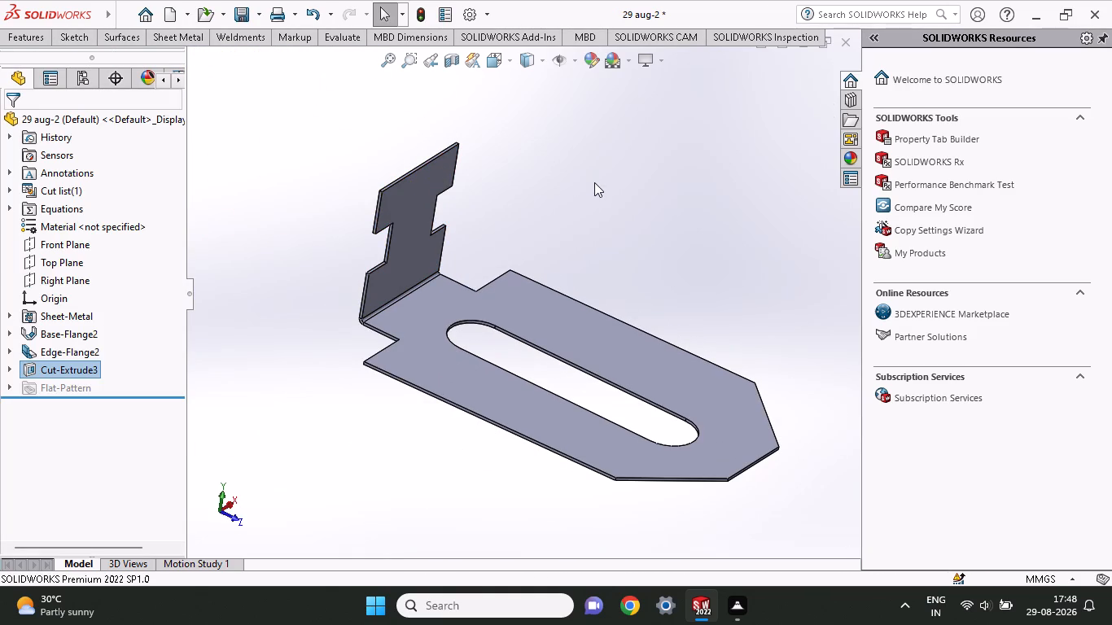
Add a 39 mm long edge flange at a 1-degree angle along the plate's short end edge opposite the upright flange.
{"action": "middle_click_drag", "start_coordinate": [594, 182], "coordinate": [559, 176]}
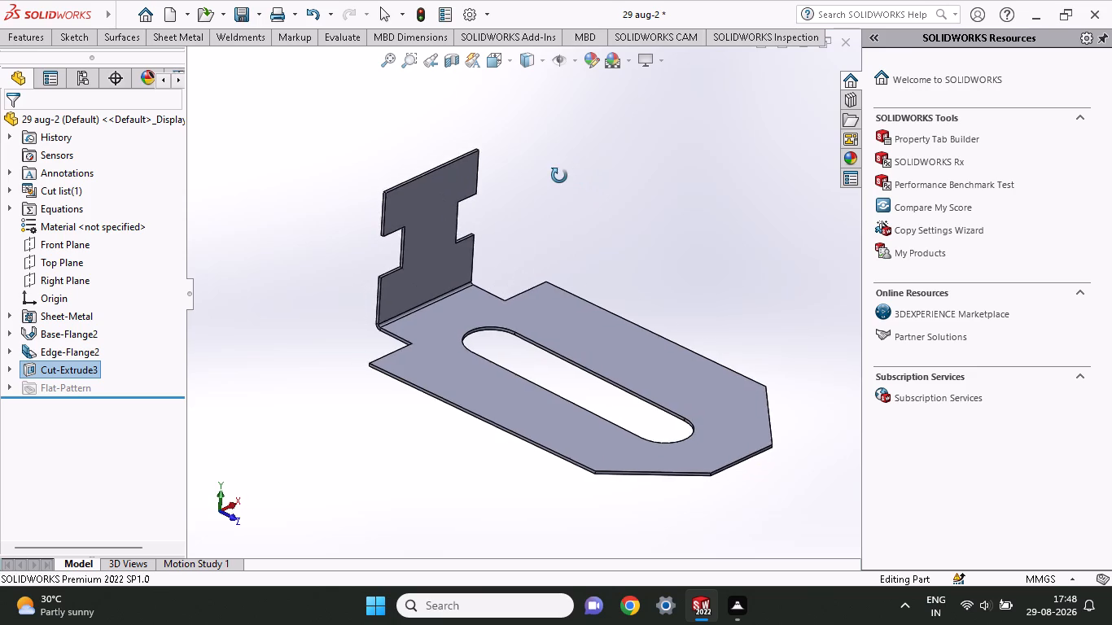
{"action": "middle_click_drag", "start_coordinate": [559, 176], "coordinate": [561, 166]}
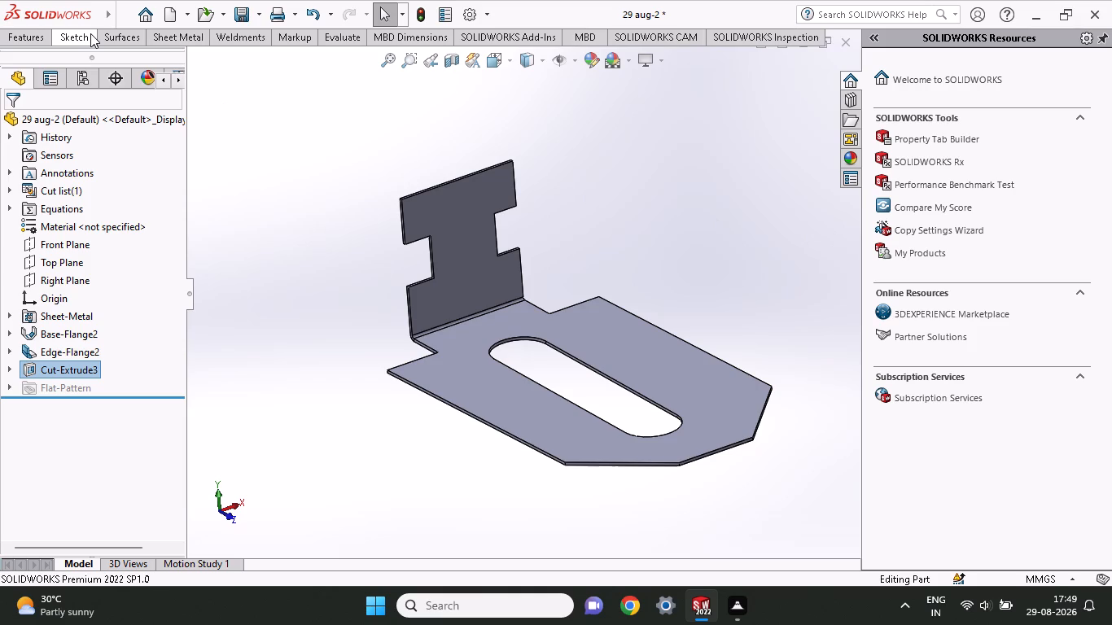
{"action": "left_click", "coordinate": [155, 44]}
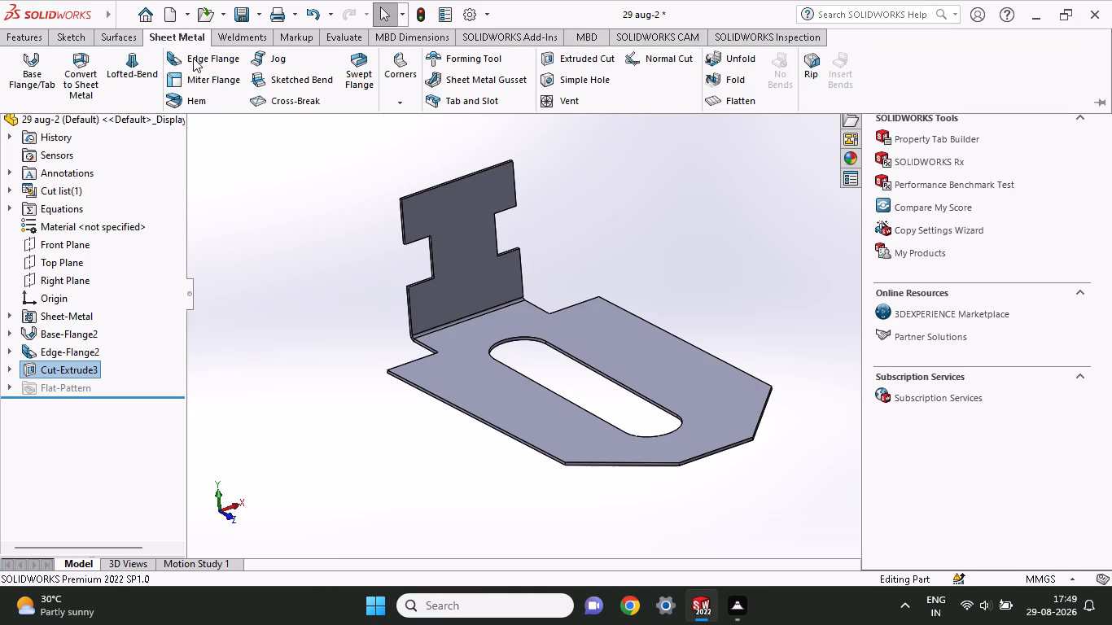
{"action": "left_click", "coordinate": [193, 58]}
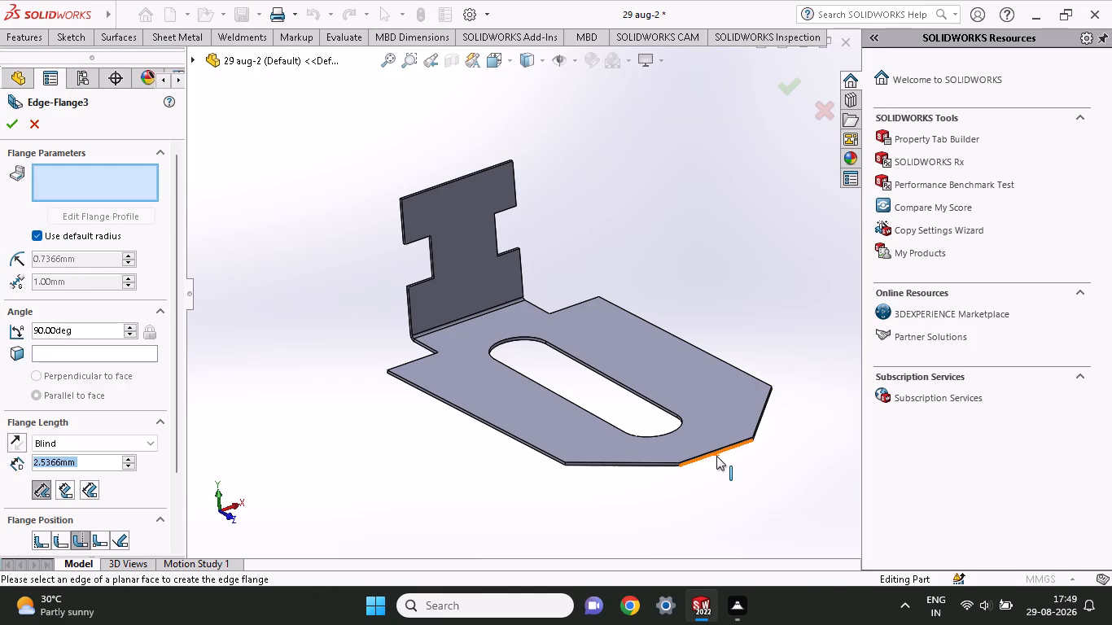
{"action": "left_click", "coordinate": [716, 456]}
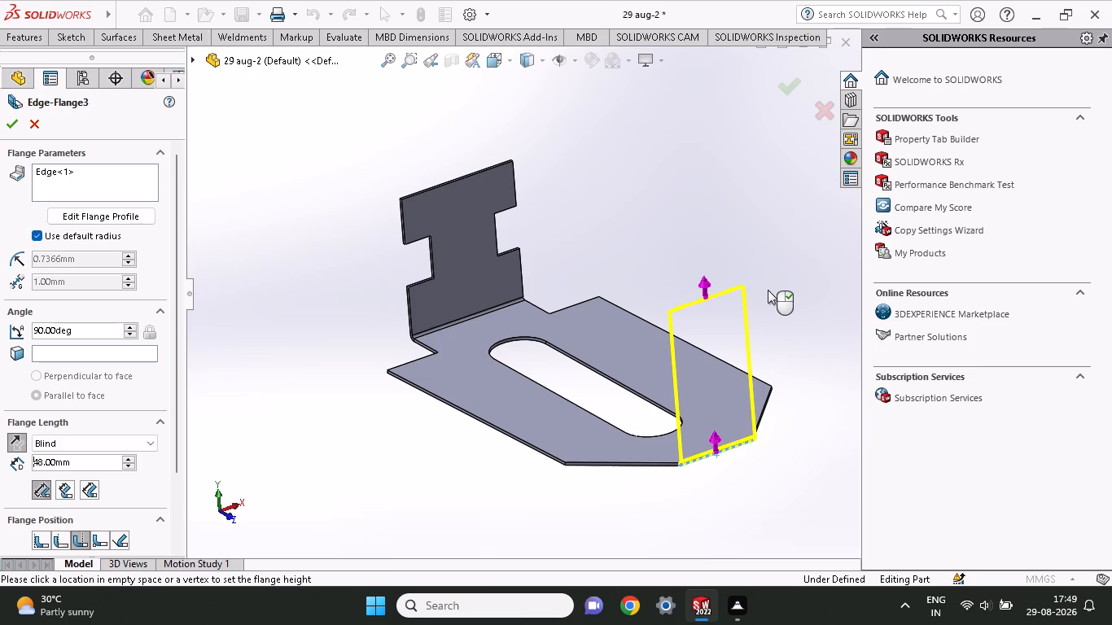
{"action": "left_click", "coordinate": [131, 323]}
{"action": "triple_click", "coordinate": [131, 323]}
{"action": "triple_click", "coordinate": [131, 323]}
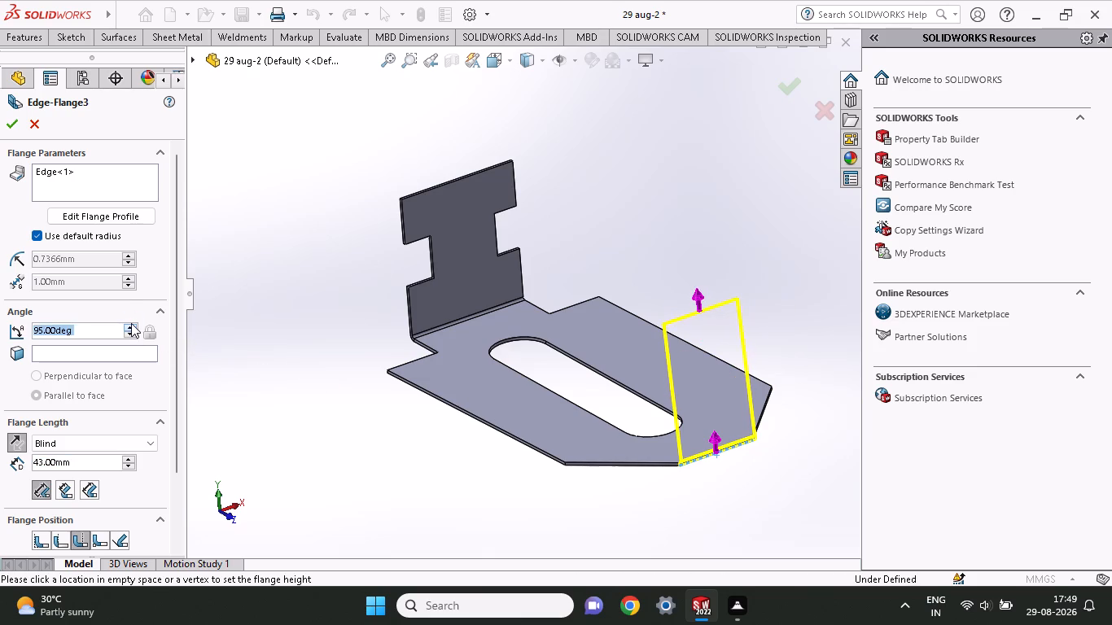
{"action": "left_click", "coordinate": [131, 323]}
{"action": "left_click", "coordinate": [129, 333]}
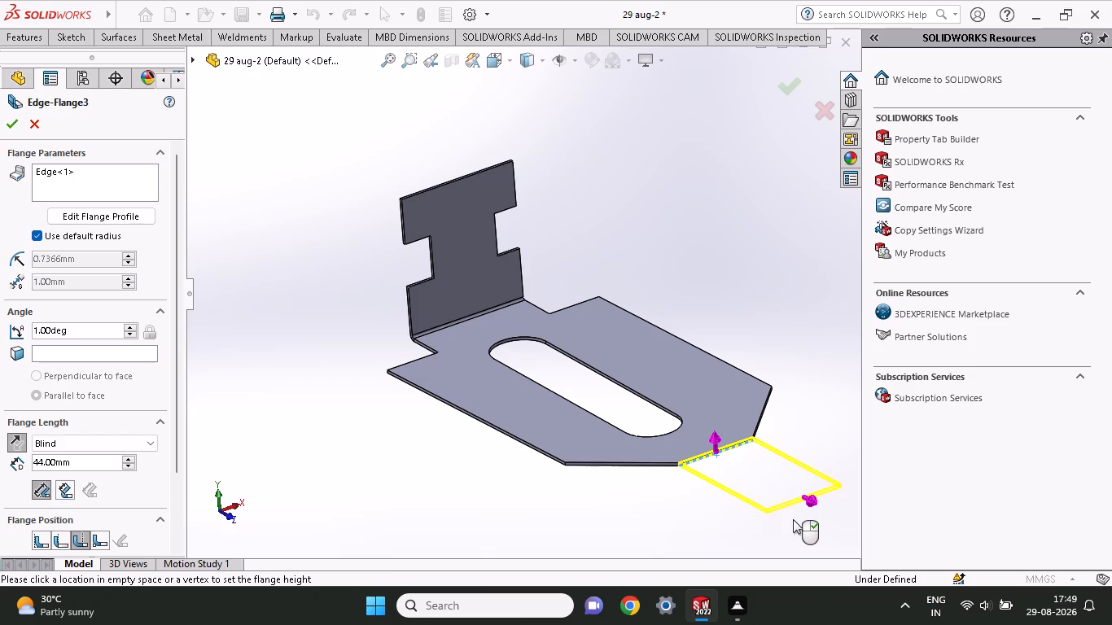
{"action": "left_click", "coordinate": [131, 334]}
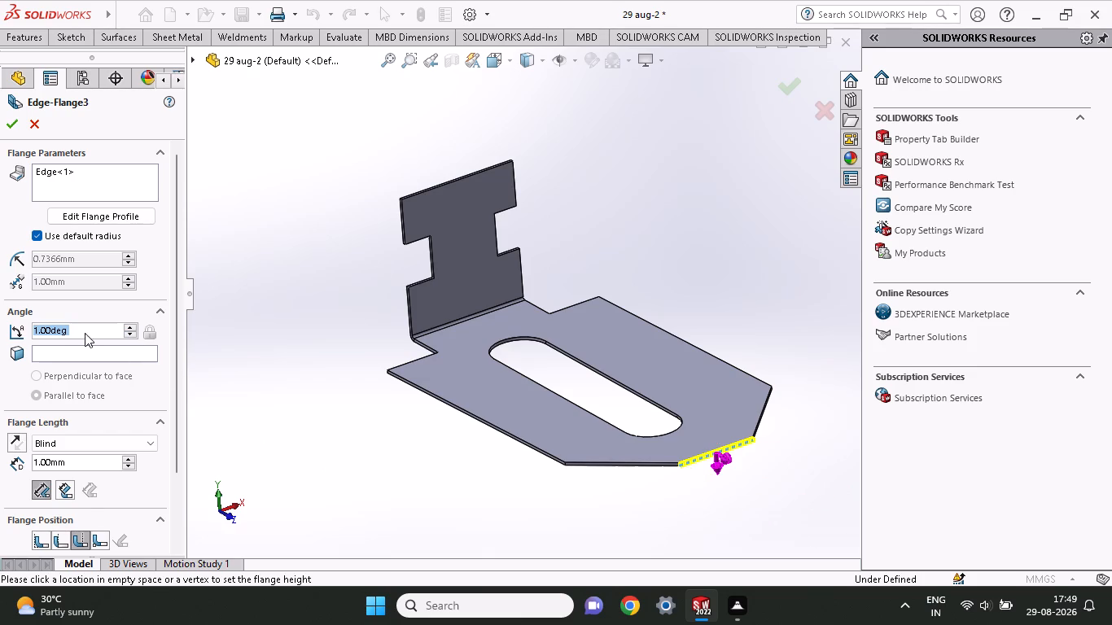
{"action": "left_click_drag", "start_coordinate": [77, 329], "coordinate": [0, 323]}
{"action": "key", "text": "0"}
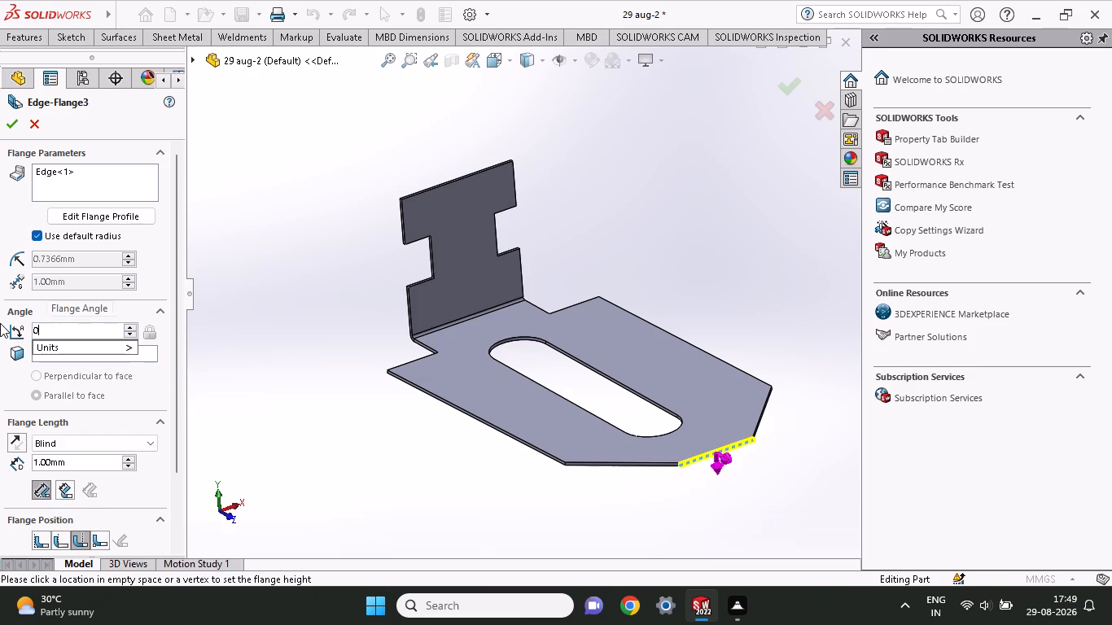
{"action": "key", "text": "Return"}
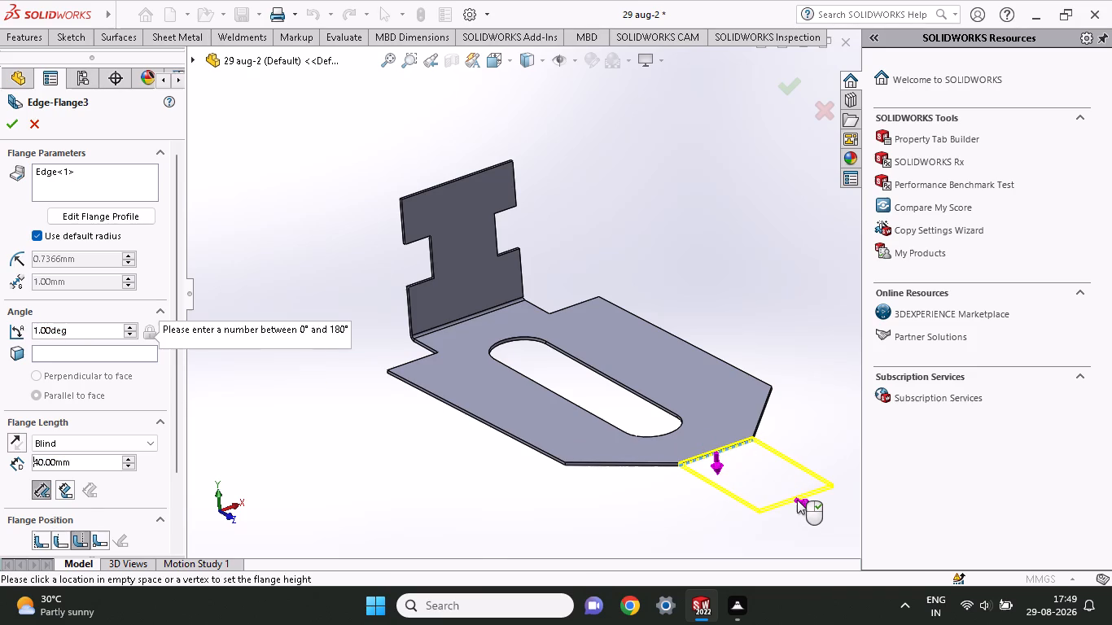
{"action": "left_click", "coordinate": [795, 500]}
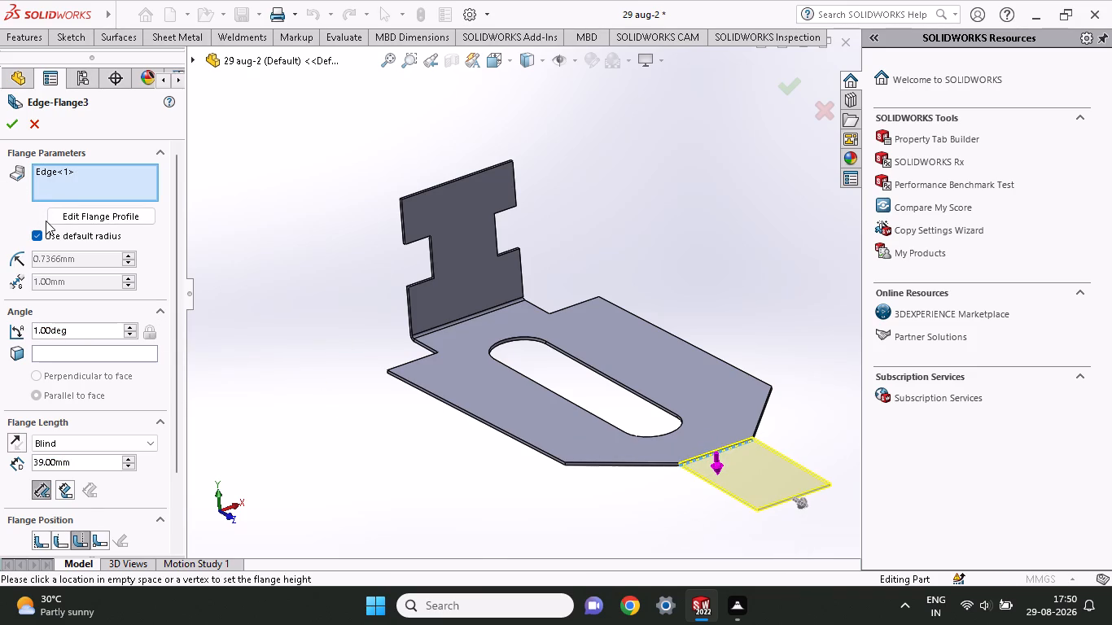
{"action": "left_click", "coordinate": [16, 129]}
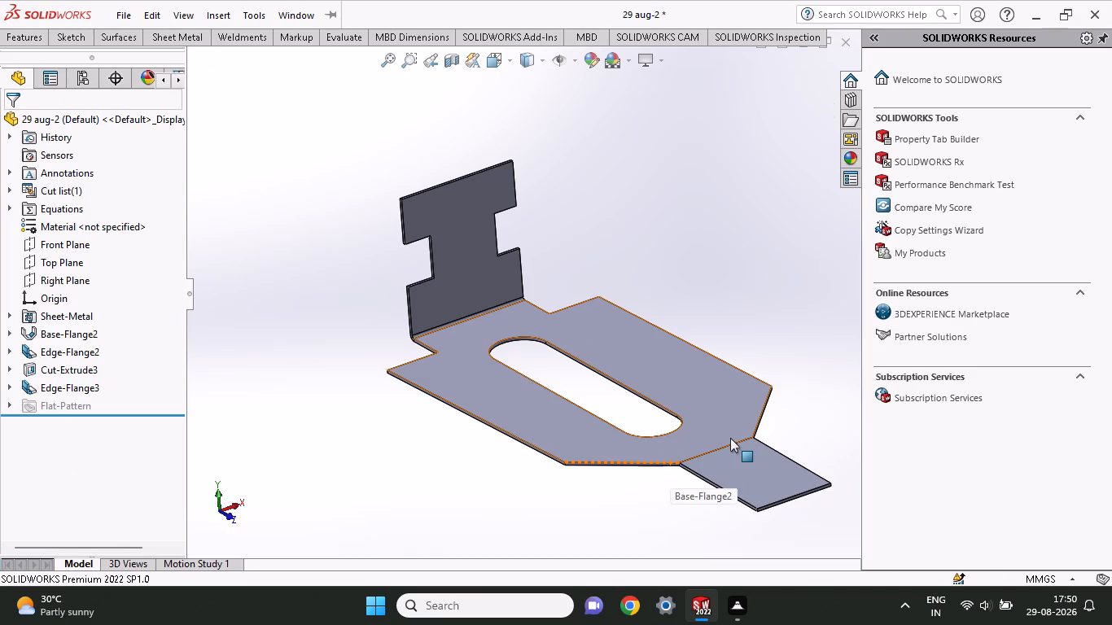
Add 90-degree edge flanges about 24.5 mm long, both pointing upward, along the two side edges of the end tab.
{"action": "scroll", "coordinate": [742, 387], "scroll_direction": "up", "scroll_amount": 2, "text": "ctrl"}
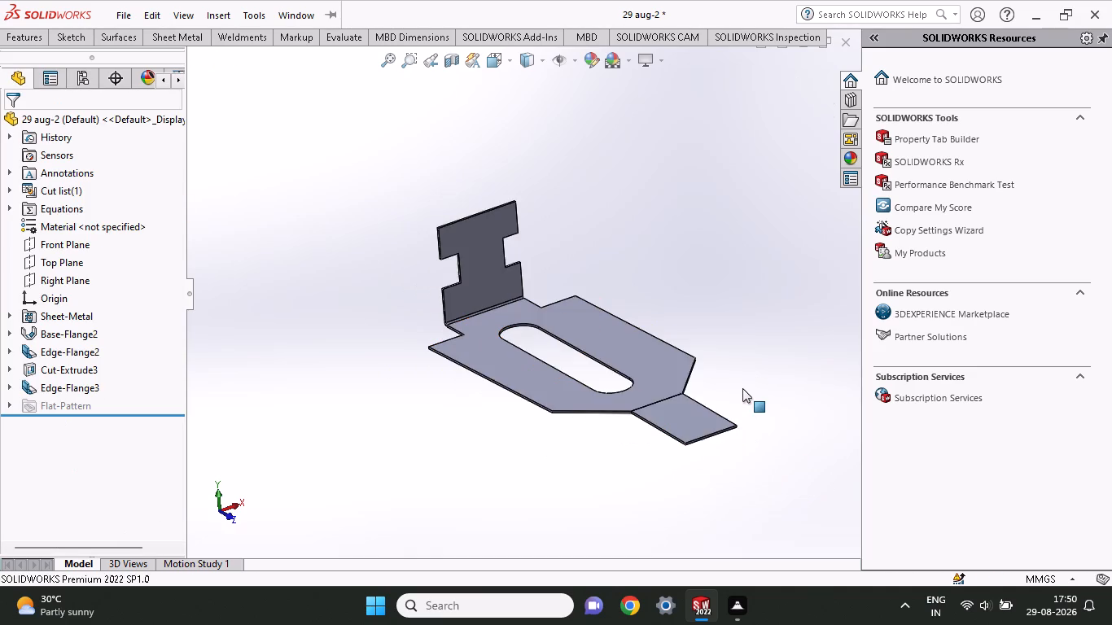
{"action": "scroll", "coordinate": [742, 388], "scroll_direction": "up", "scroll_amount": 1, "text": "ctrl"}
{"action": "scroll", "coordinate": [742, 388], "scroll_direction": "up", "scroll_amount": 1}
{"action": "middle_click_drag", "start_coordinate": [742, 388], "coordinate": [667, 417]}
{"action": "left_click", "coordinate": [165, 35]}
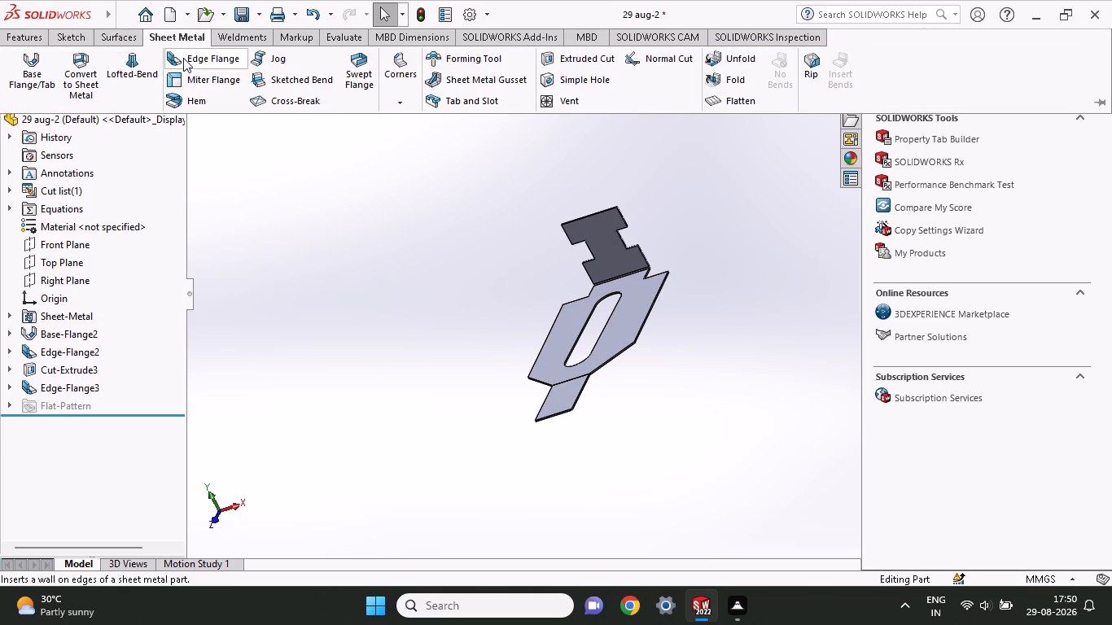
{"action": "left_click", "coordinate": [183, 58]}
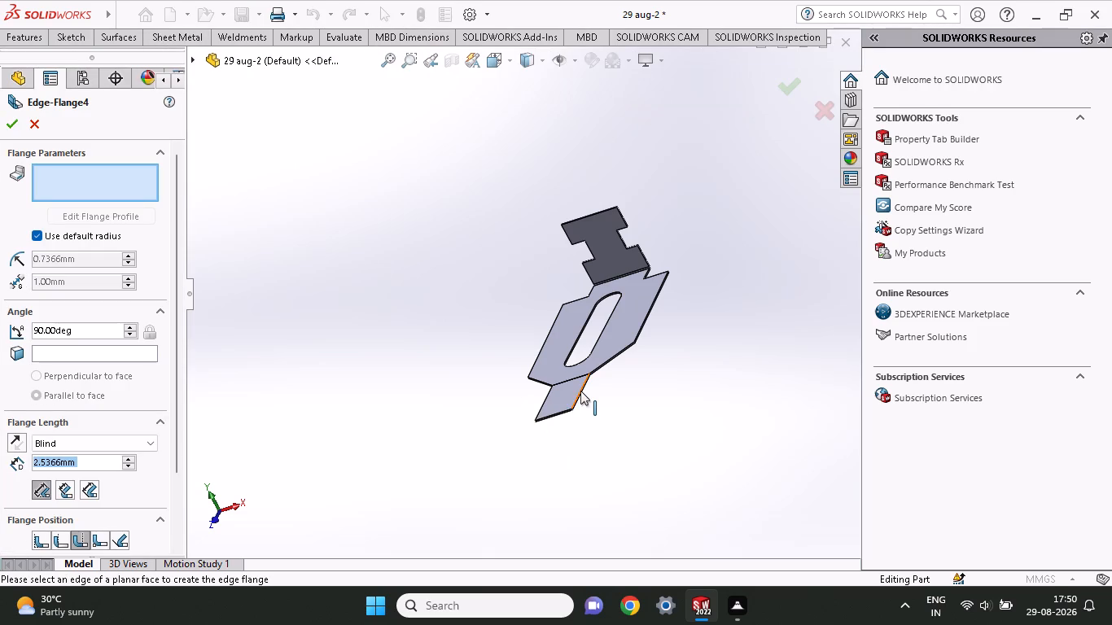
{"action": "left_click", "coordinate": [580, 391]}
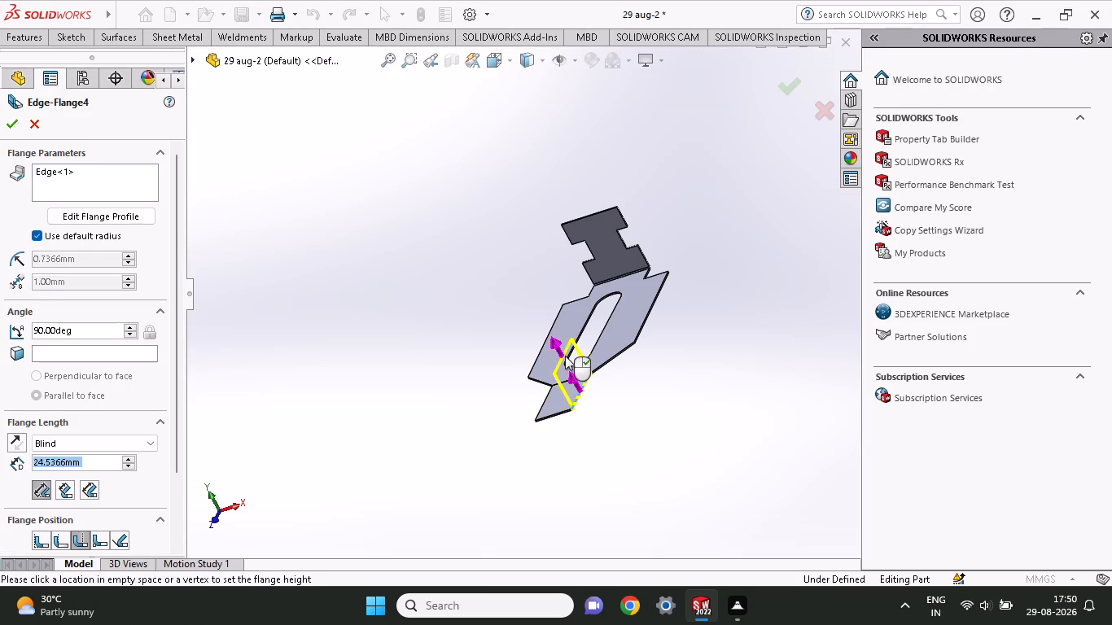
{"action": "left_click", "coordinate": [565, 356]}
{"action": "middle_click_drag", "start_coordinate": [604, 405], "coordinate": [706, 394]}
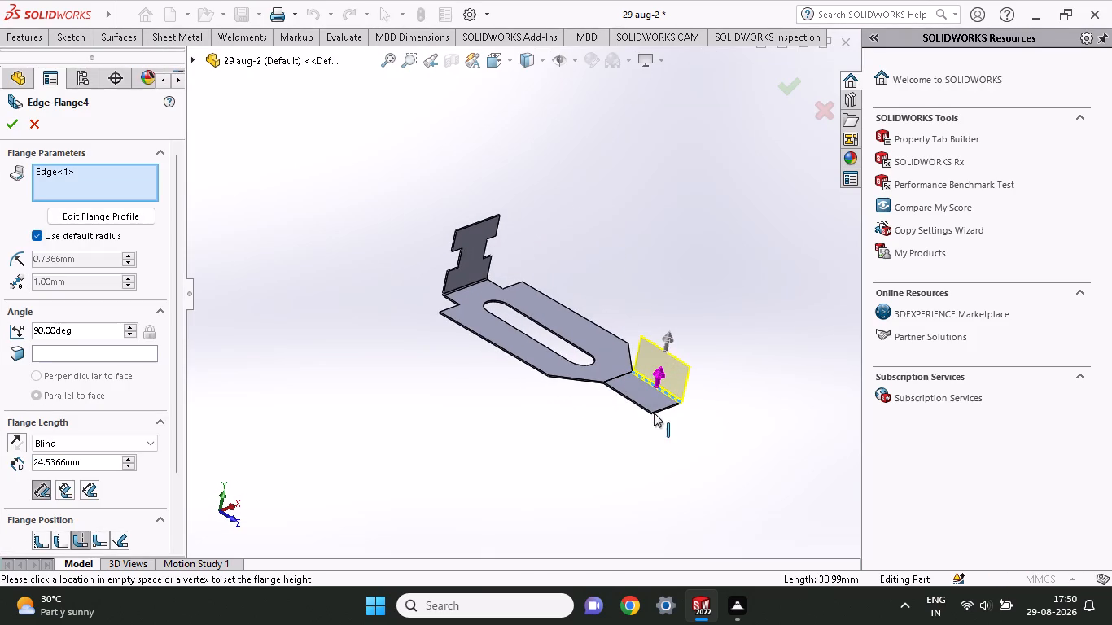
{"action": "left_click", "coordinate": [634, 403]}
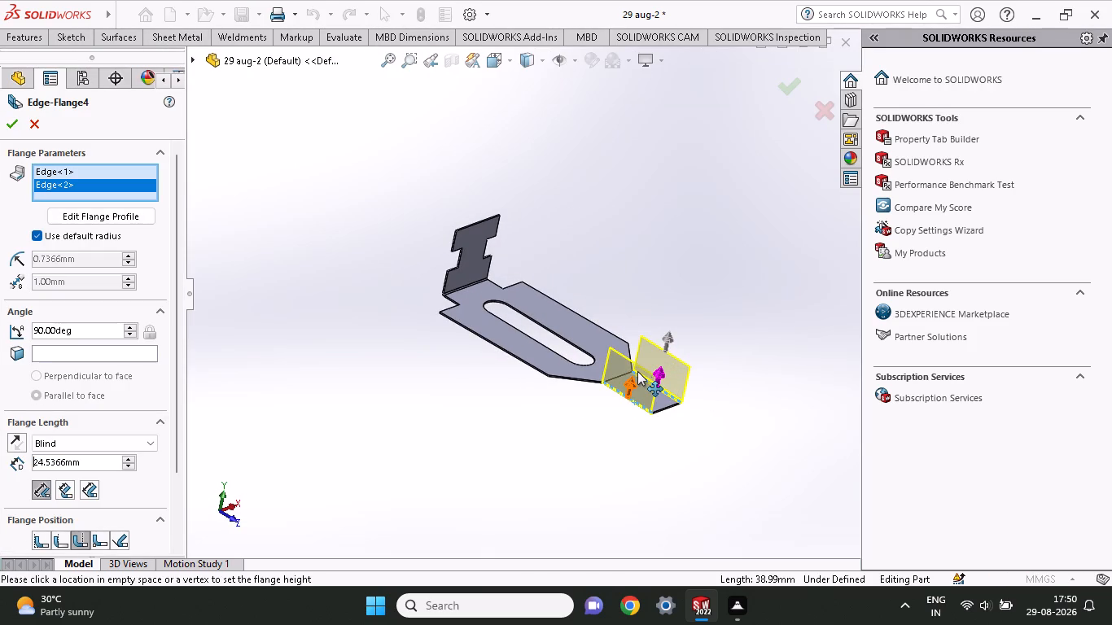
{"action": "left_click", "coordinate": [637, 368]}
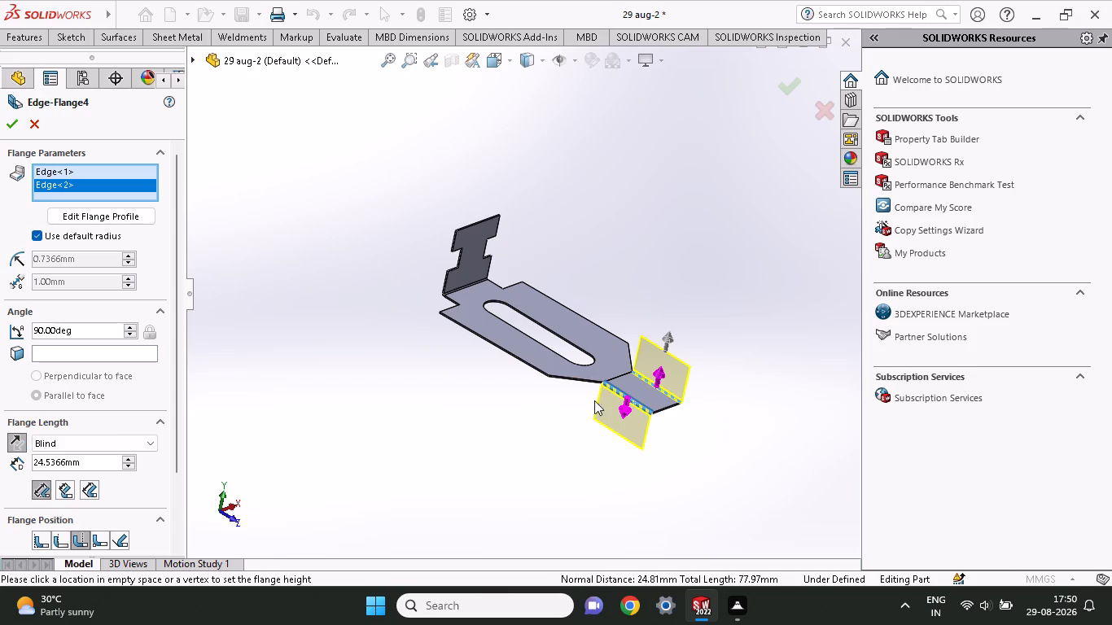
{"action": "left_click", "coordinate": [619, 411]}
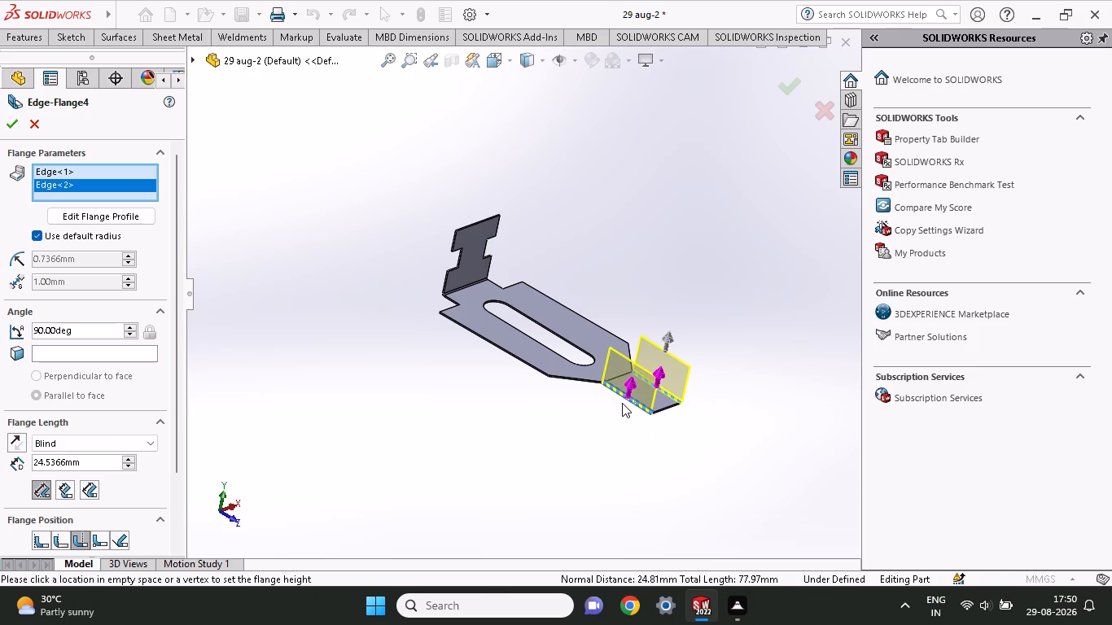
{"action": "left_click", "coordinate": [9, 124]}
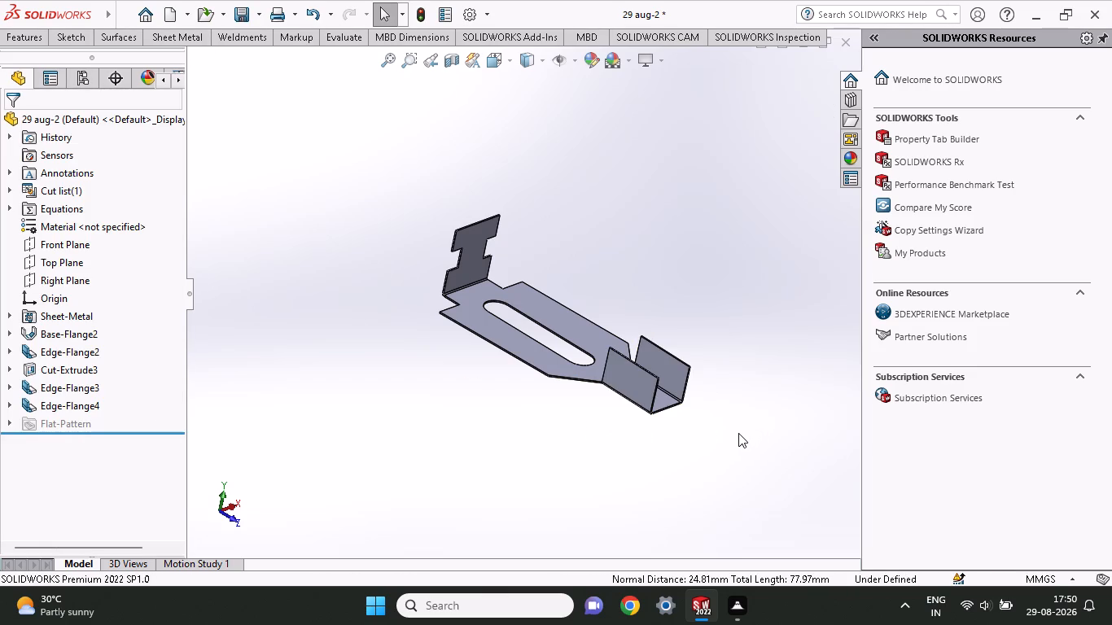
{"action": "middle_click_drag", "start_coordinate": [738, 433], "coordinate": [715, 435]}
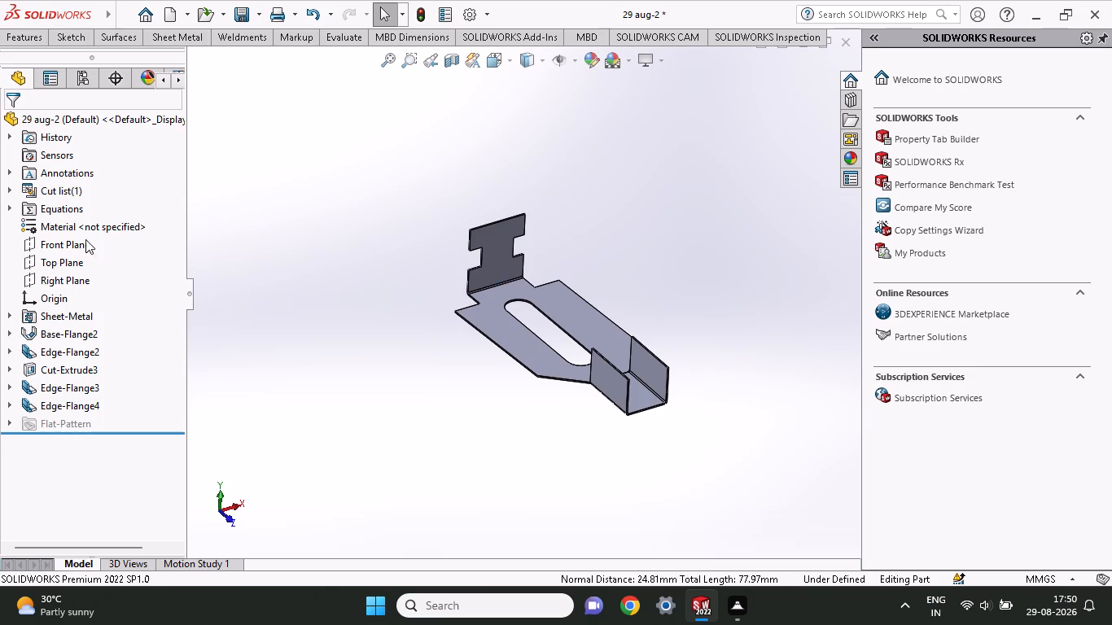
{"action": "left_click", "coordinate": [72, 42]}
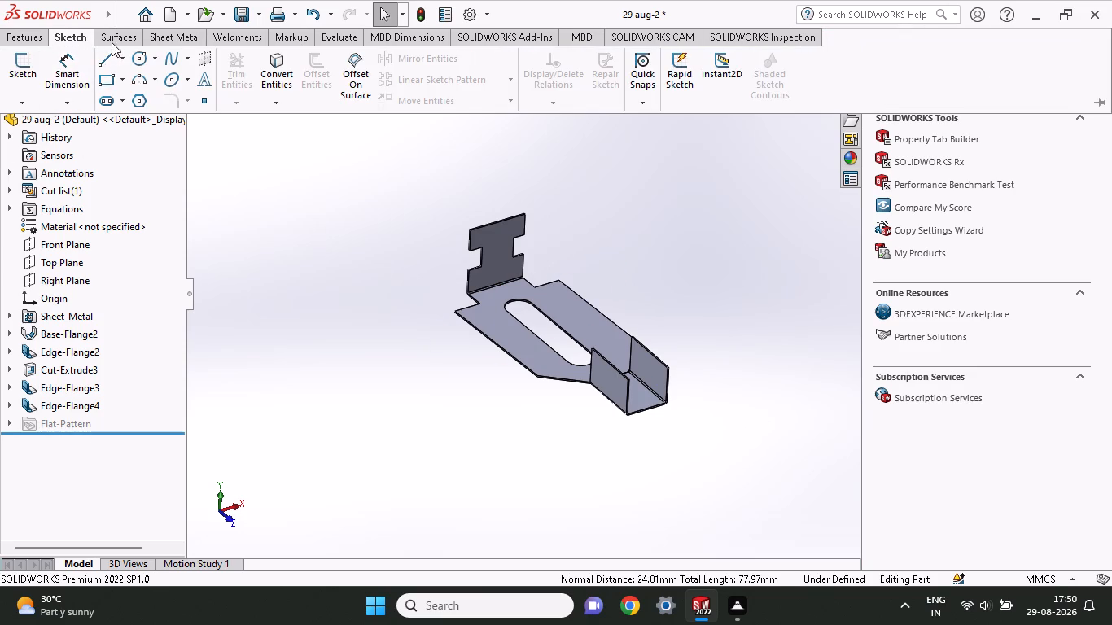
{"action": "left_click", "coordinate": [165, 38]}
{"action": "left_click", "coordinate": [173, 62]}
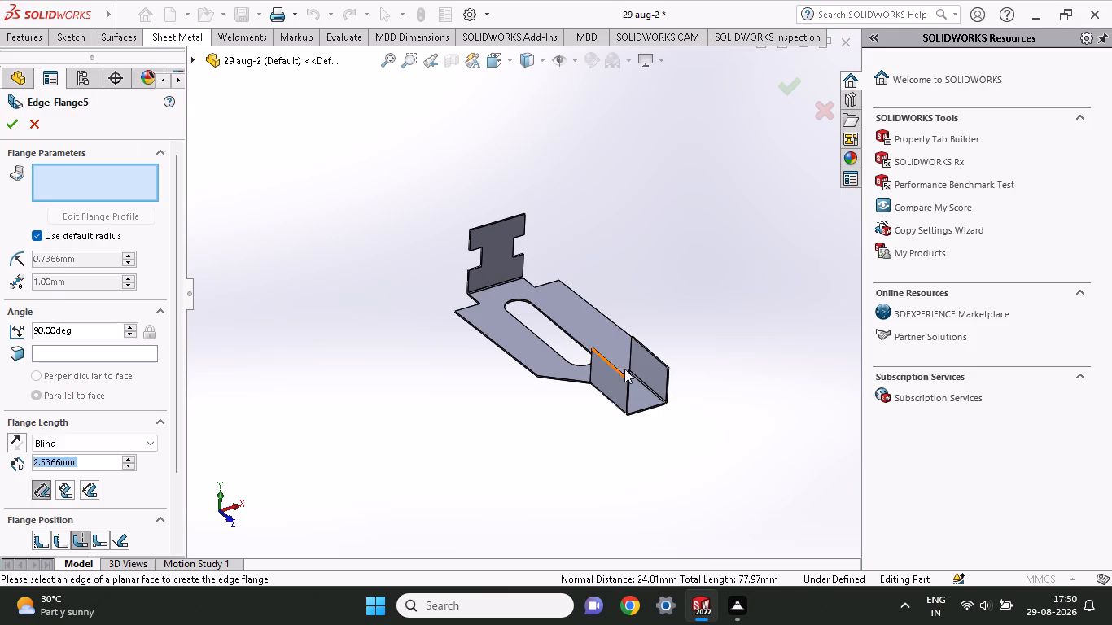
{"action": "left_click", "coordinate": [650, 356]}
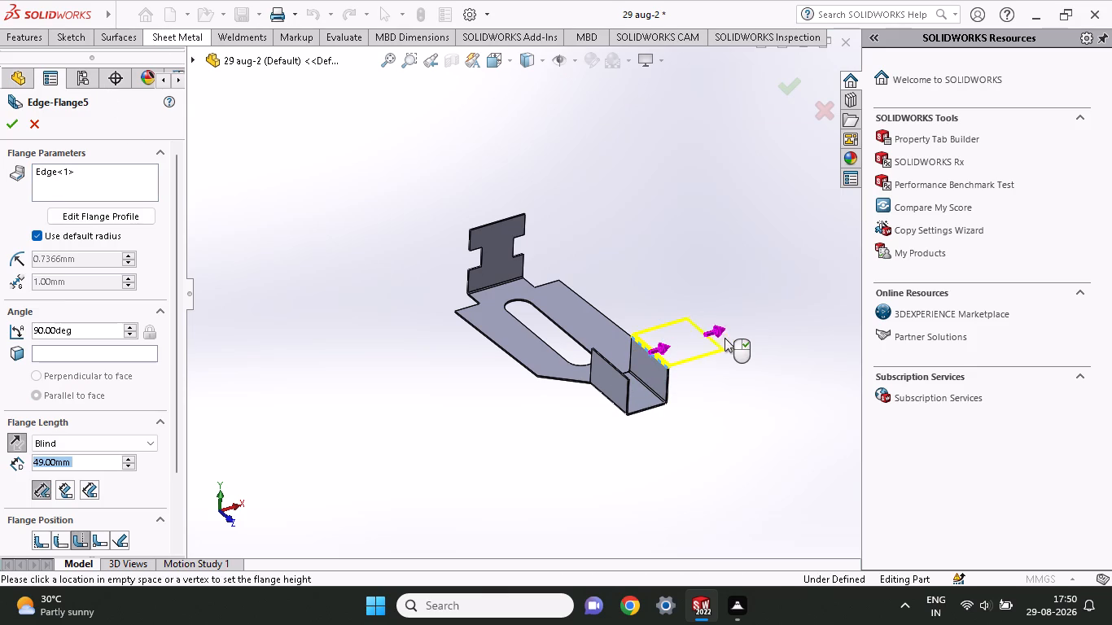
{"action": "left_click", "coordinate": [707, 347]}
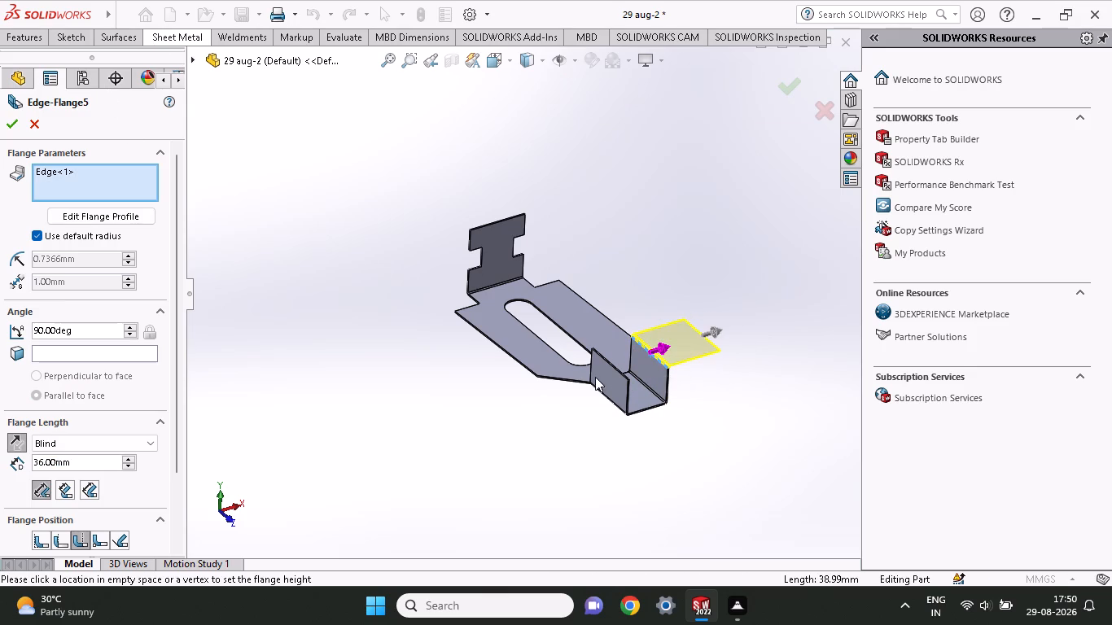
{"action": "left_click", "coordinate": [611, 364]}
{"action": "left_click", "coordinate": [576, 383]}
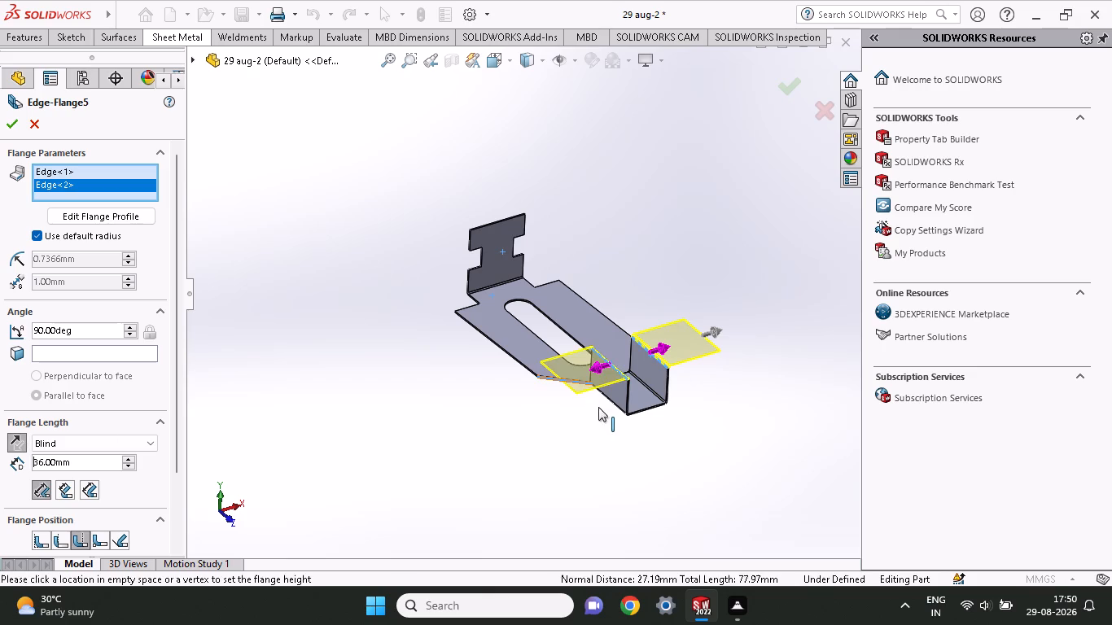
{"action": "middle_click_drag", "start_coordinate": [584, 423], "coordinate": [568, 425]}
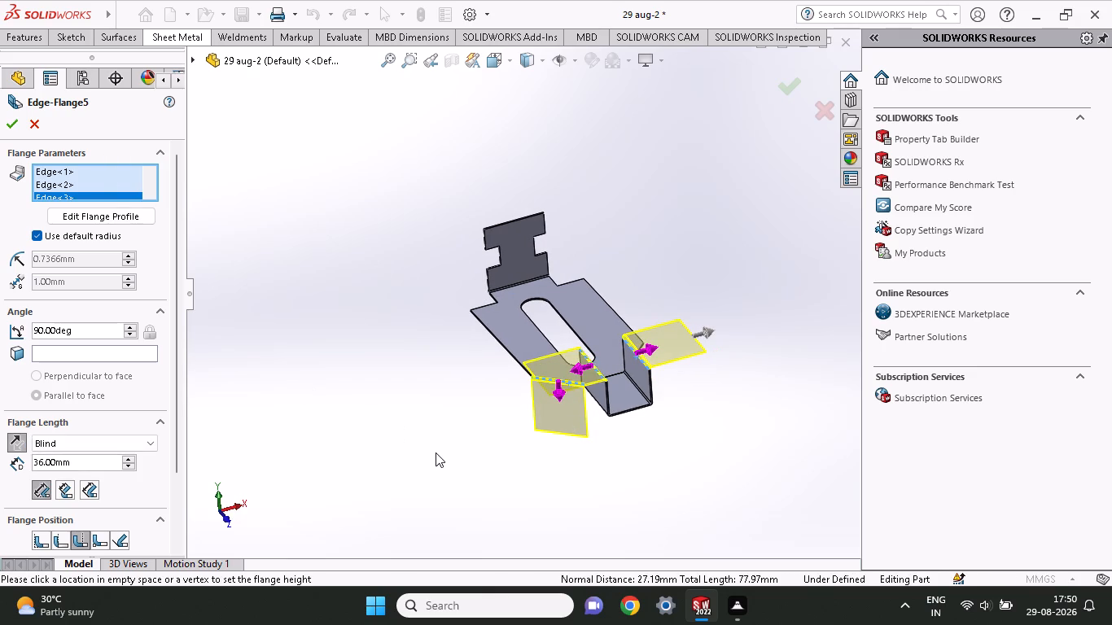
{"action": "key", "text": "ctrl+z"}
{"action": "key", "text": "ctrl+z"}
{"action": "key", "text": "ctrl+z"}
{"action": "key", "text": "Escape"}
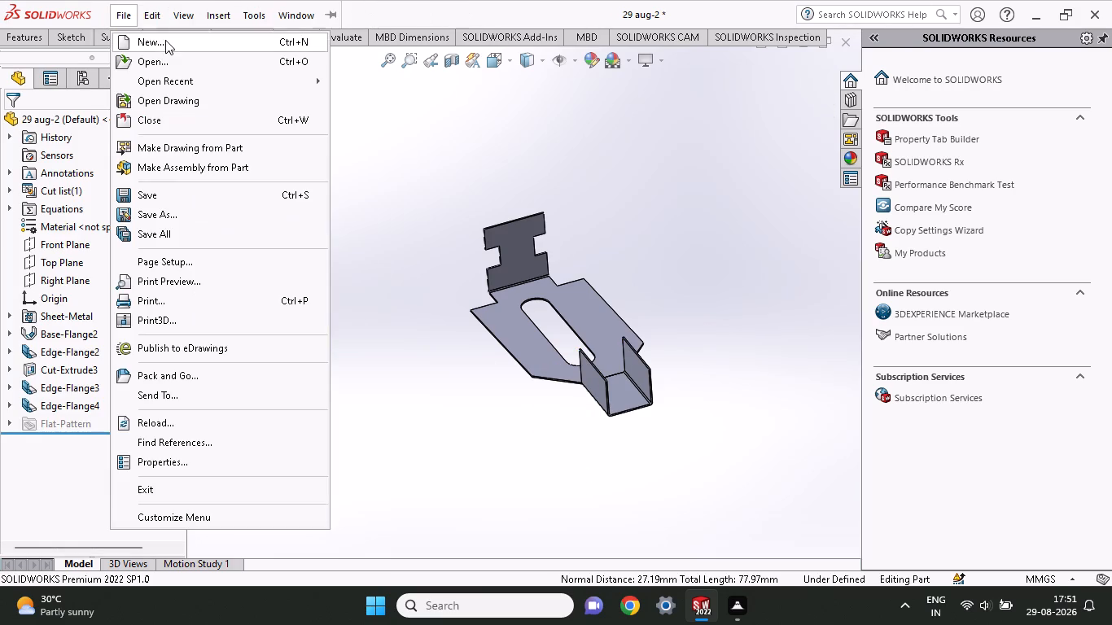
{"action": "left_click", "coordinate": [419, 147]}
Add 90-degree edge flanges 38 mm long, pointing outward, along the top edges of the end tab's two upright walls.
{"action": "left_click", "coordinate": [187, 39]}
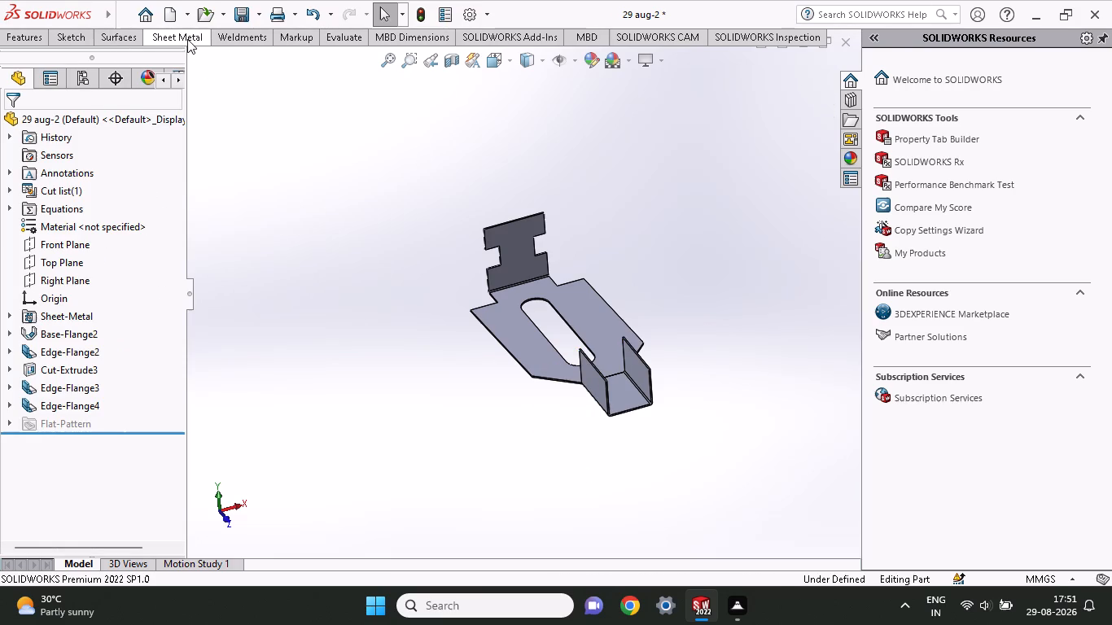
{"action": "left_click", "coordinate": [213, 61]}
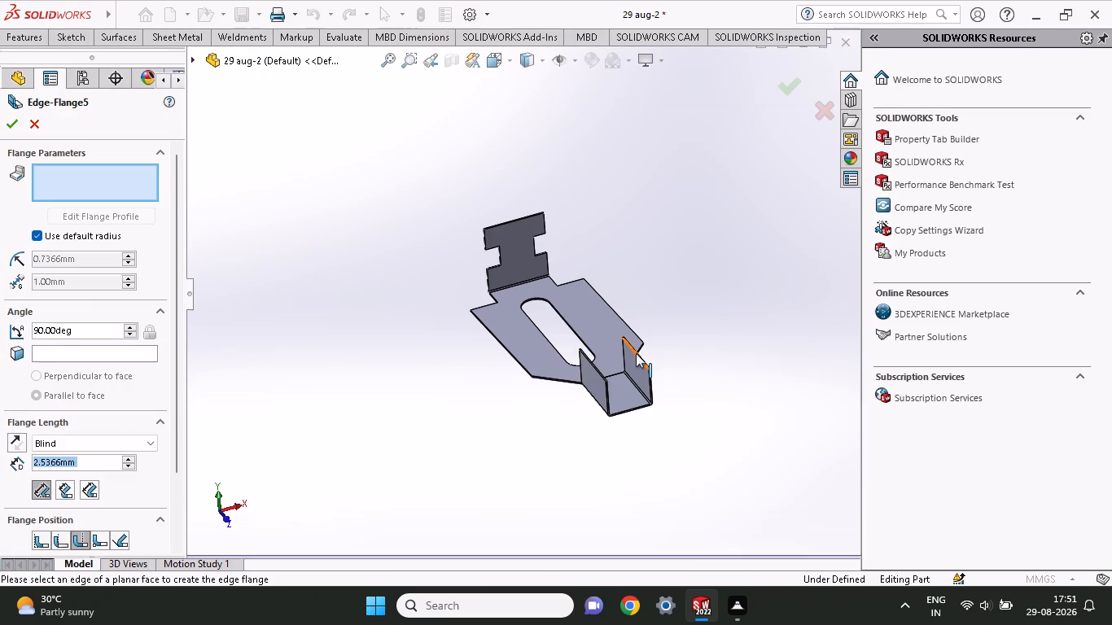
{"action": "left_click", "coordinate": [636, 353]}
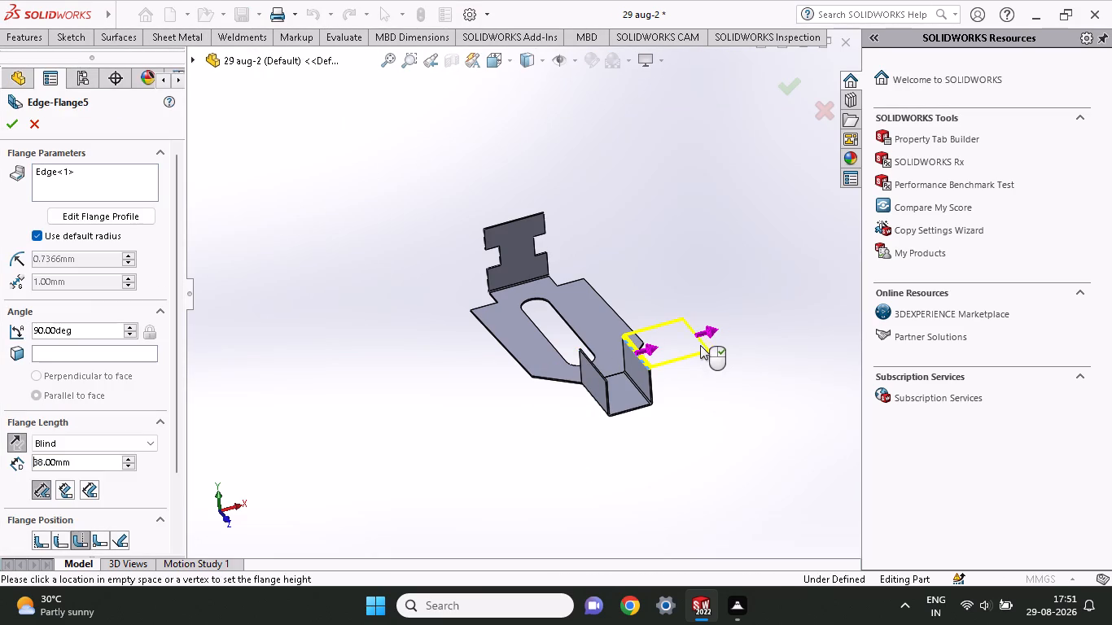
{"action": "left_click", "coordinate": [700, 345]}
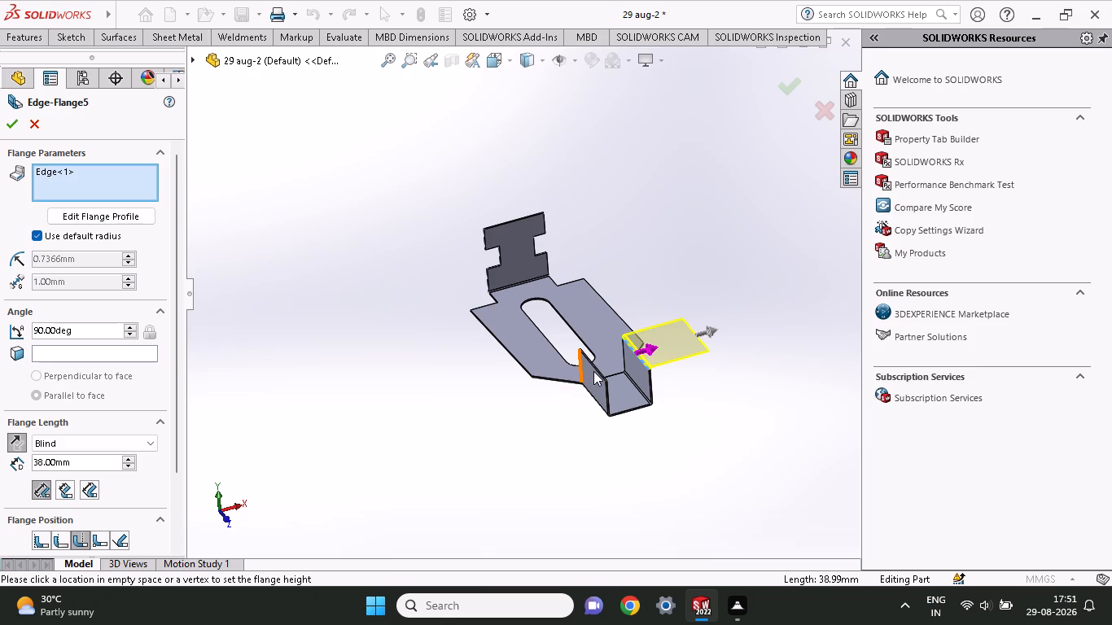
{"action": "left_click", "coordinate": [597, 369]}
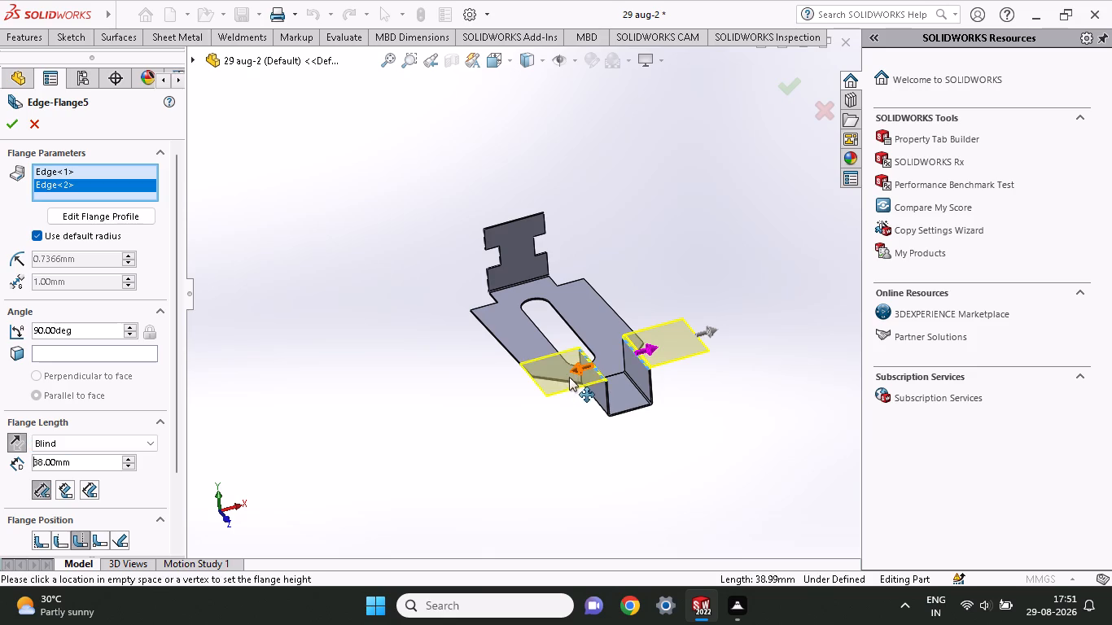
{"action": "left_click", "coordinate": [559, 381]}
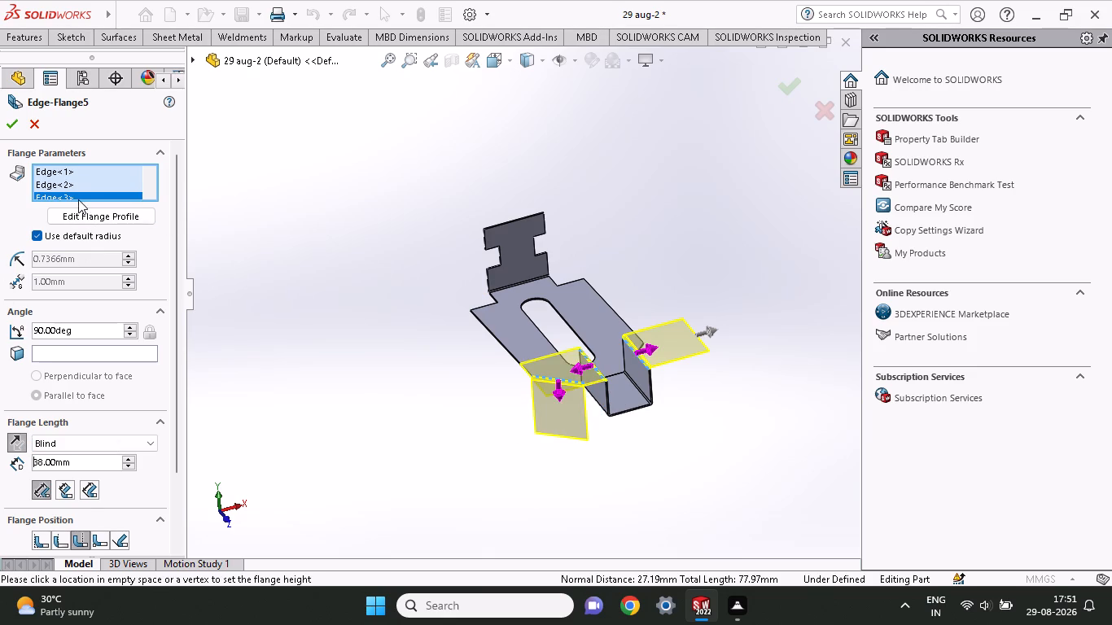
{"action": "right_click", "coordinate": [70, 196]}
{"action": "right_click", "coordinate": [55, 194]}
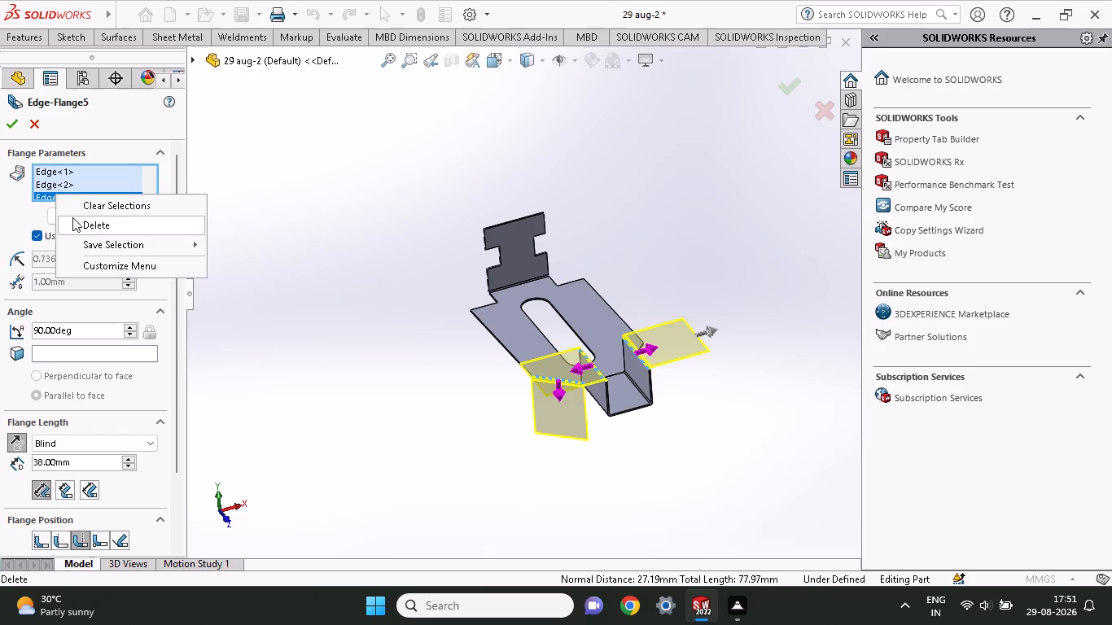
{"action": "left_click", "coordinate": [76, 221]}
{"action": "left_click", "coordinate": [7, 122]}
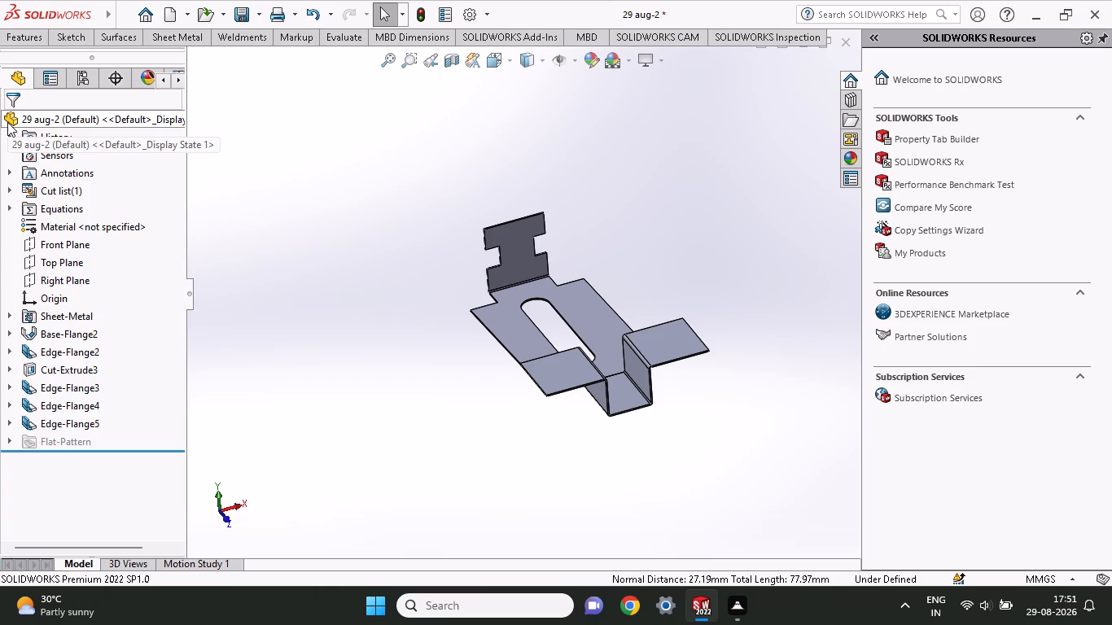
Examine the bent part from several sides, checking the end tab's walls and outward flanges against the notched upright flange.
{"action": "middle_click_drag", "start_coordinate": [637, 368], "coordinate": [637, 366]}
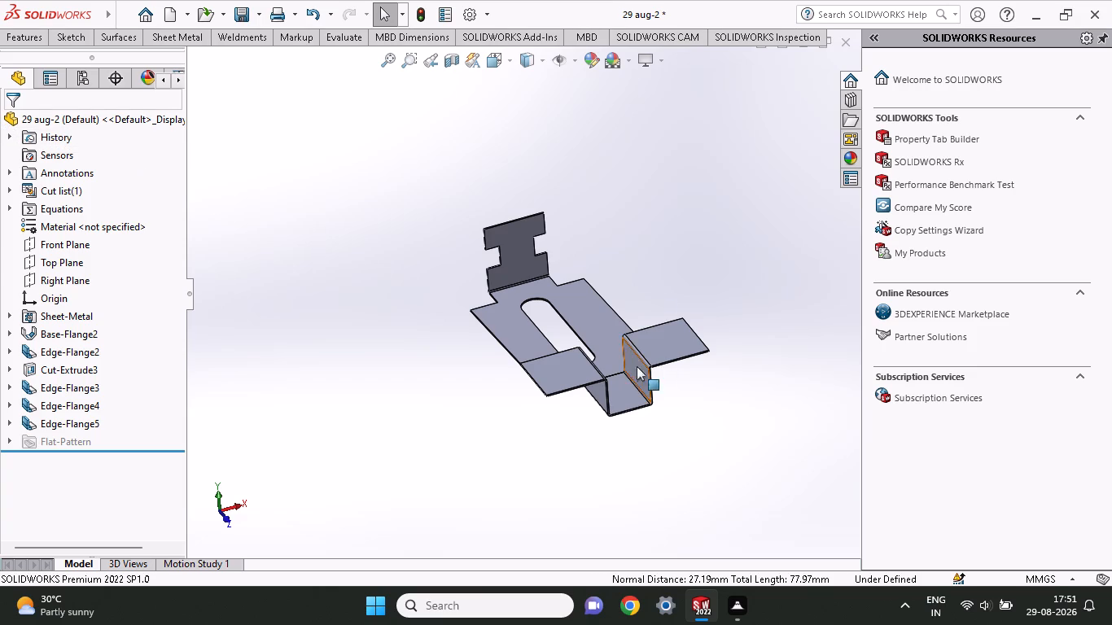
{"action": "middle_click_drag", "start_coordinate": [637, 366], "coordinate": [528, 386]}
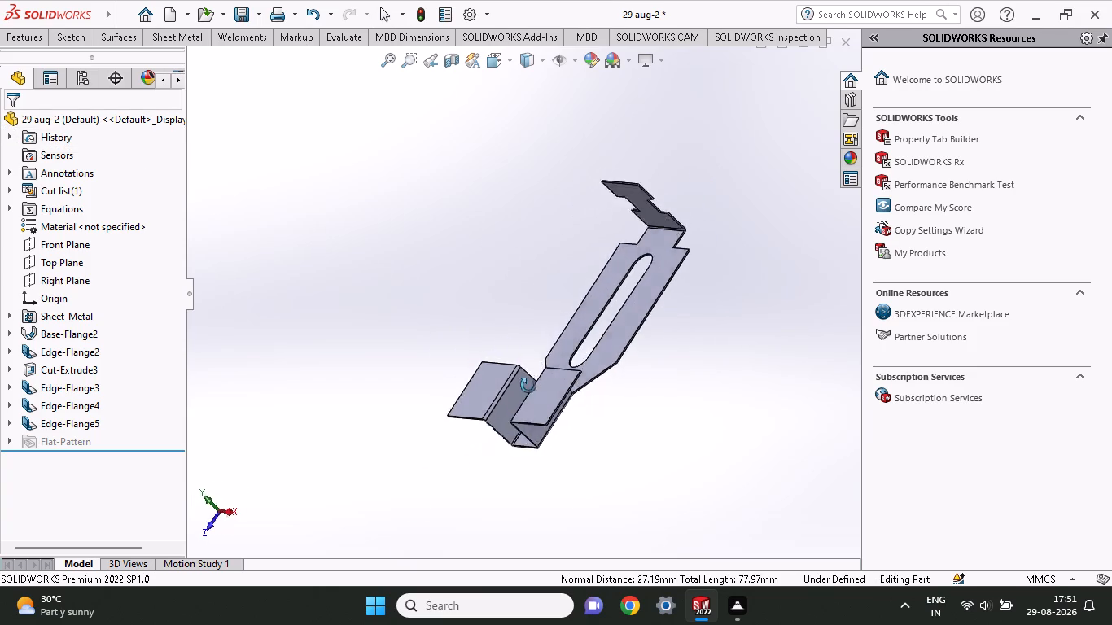
{"action": "middle_click_drag", "start_coordinate": [528, 386], "coordinate": [668, 301]}
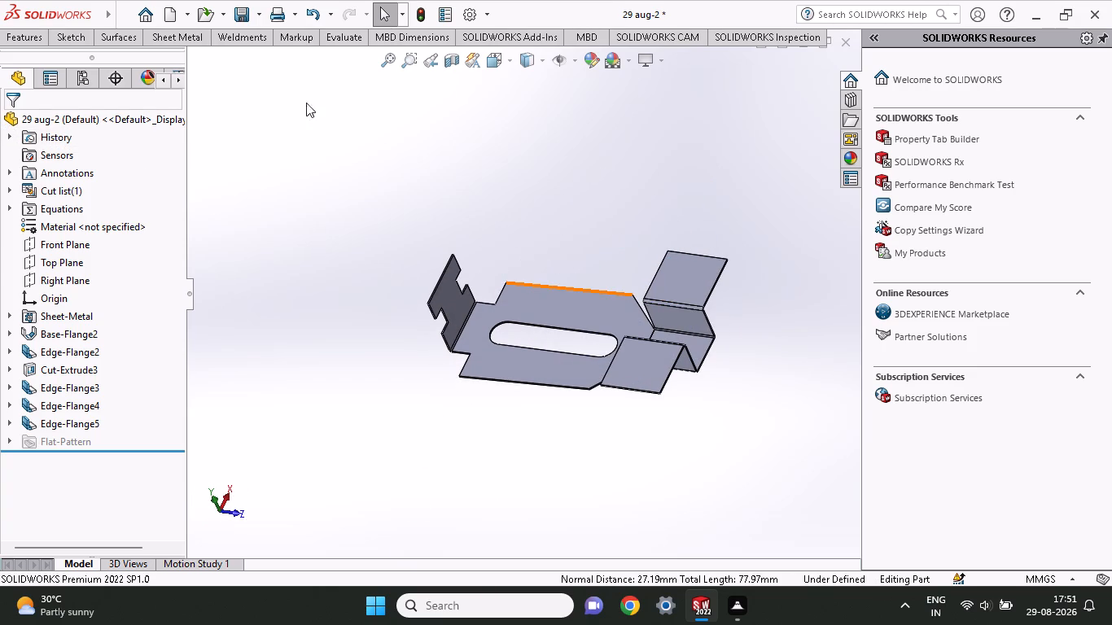
{"action": "left_click", "coordinate": [173, 35]}
{"action": "middle_click_drag", "start_coordinate": [715, 304], "coordinate": [773, 176]}
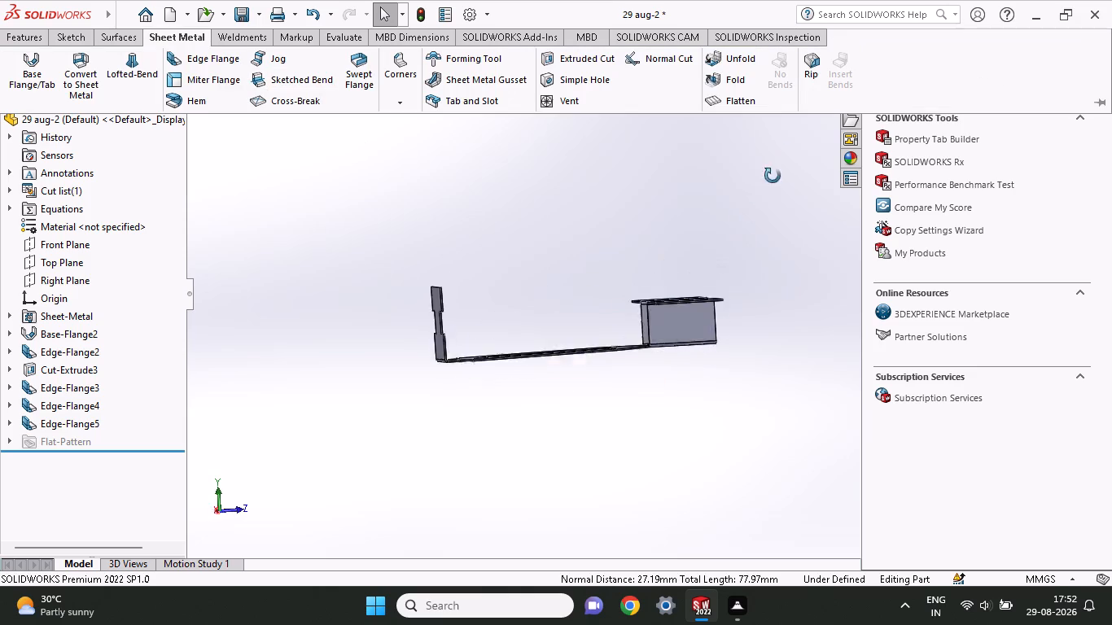
{"action": "middle_click_drag", "start_coordinate": [773, 176], "coordinate": [851, 106]}
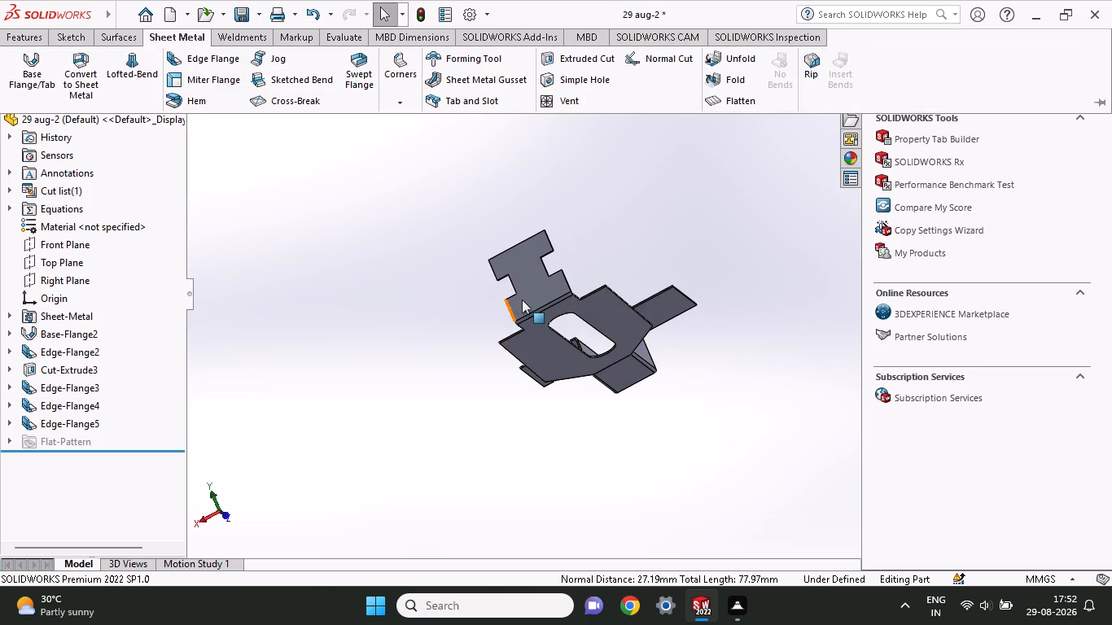
{"action": "middle_click_drag", "start_coordinate": [523, 304], "coordinate": [659, 281]}
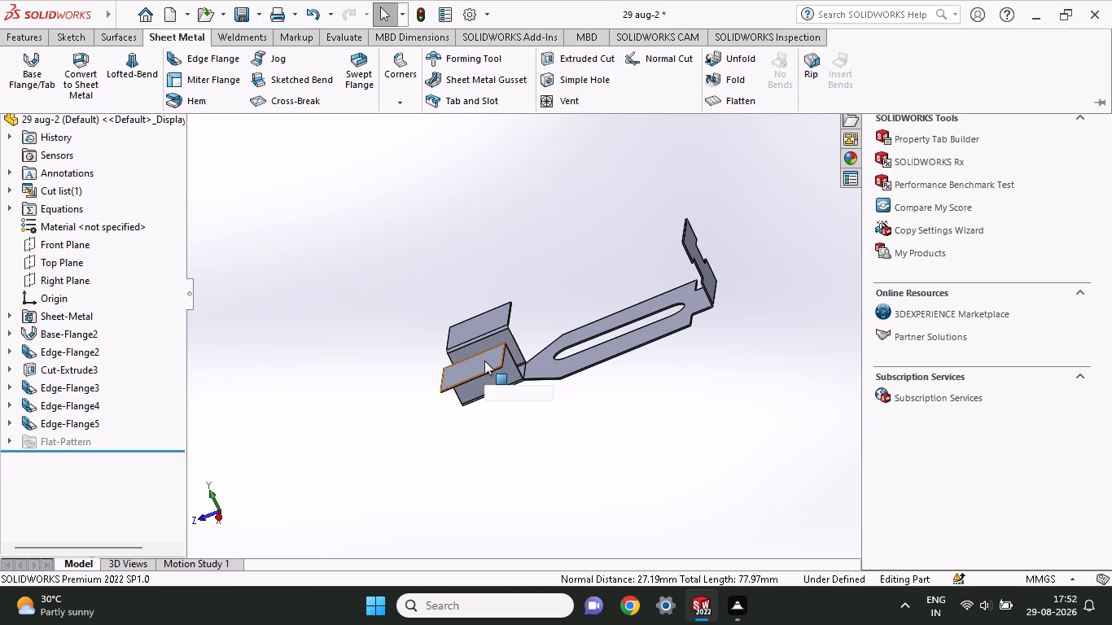
{"action": "middle_click_drag", "start_coordinate": [541, 344], "coordinate": [559, 382]}
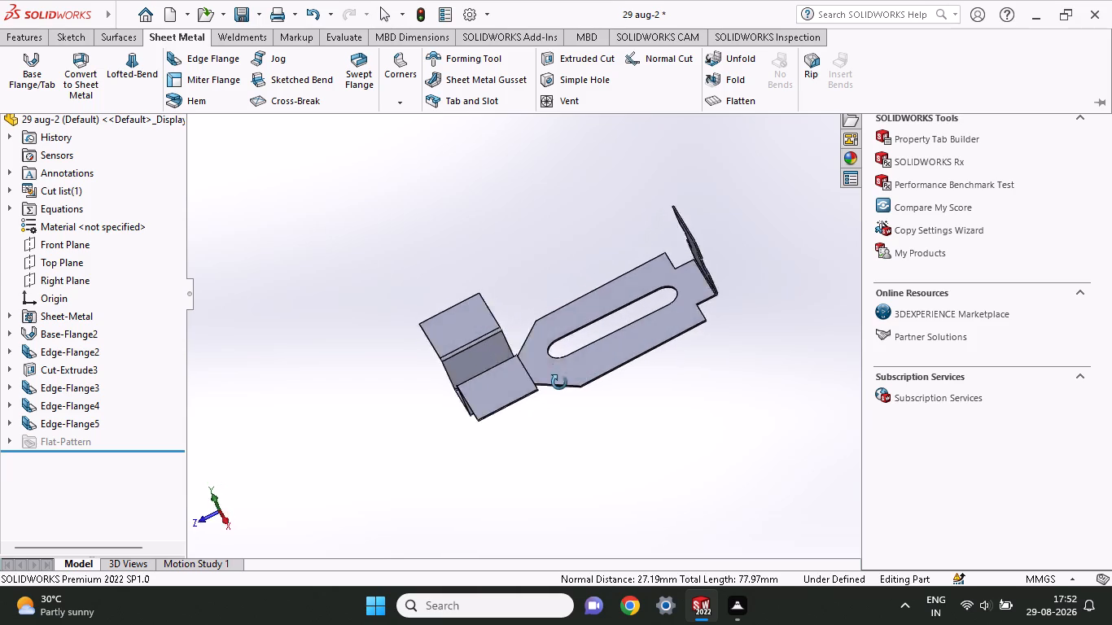
{"action": "middle_click_drag", "start_coordinate": [559, 382], "coordinate": [477, 429]}
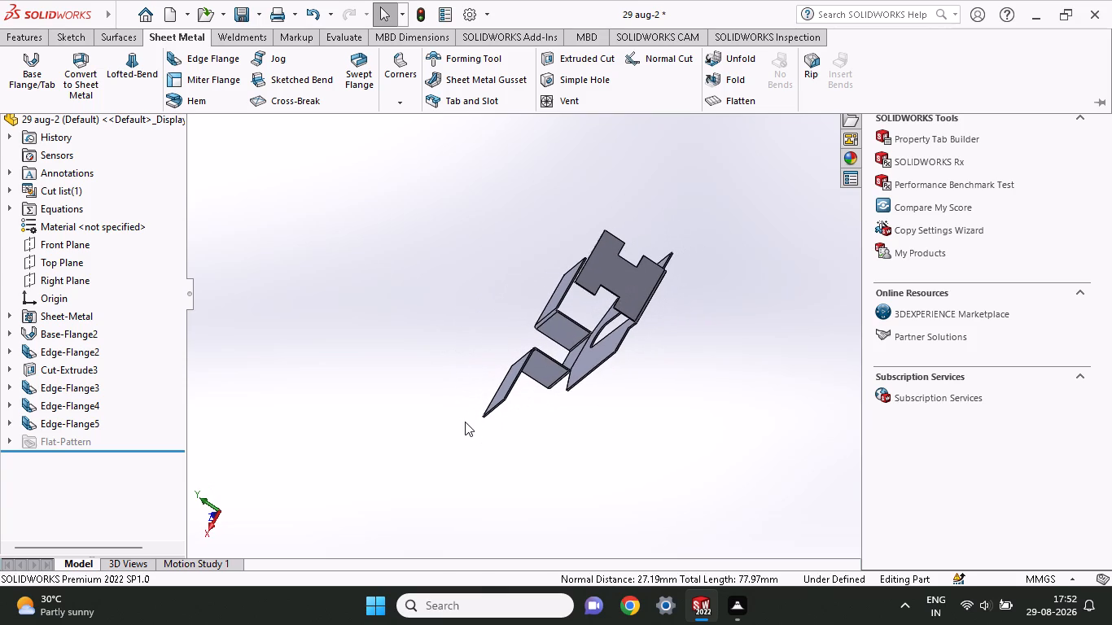
{"action": "middle_click_drag", "start_coordinate": [528, 389], "coordinate": [602, 318]}
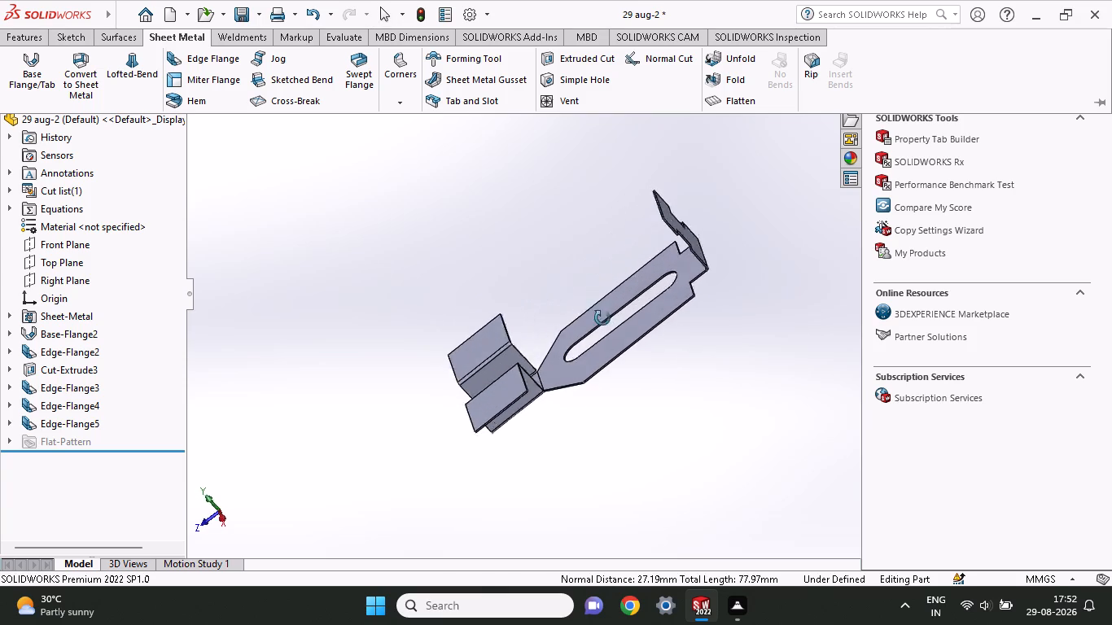
{"action": "middle_click_drag", "start_coordinate": [602, 318], "coordinate": [698, 225]}
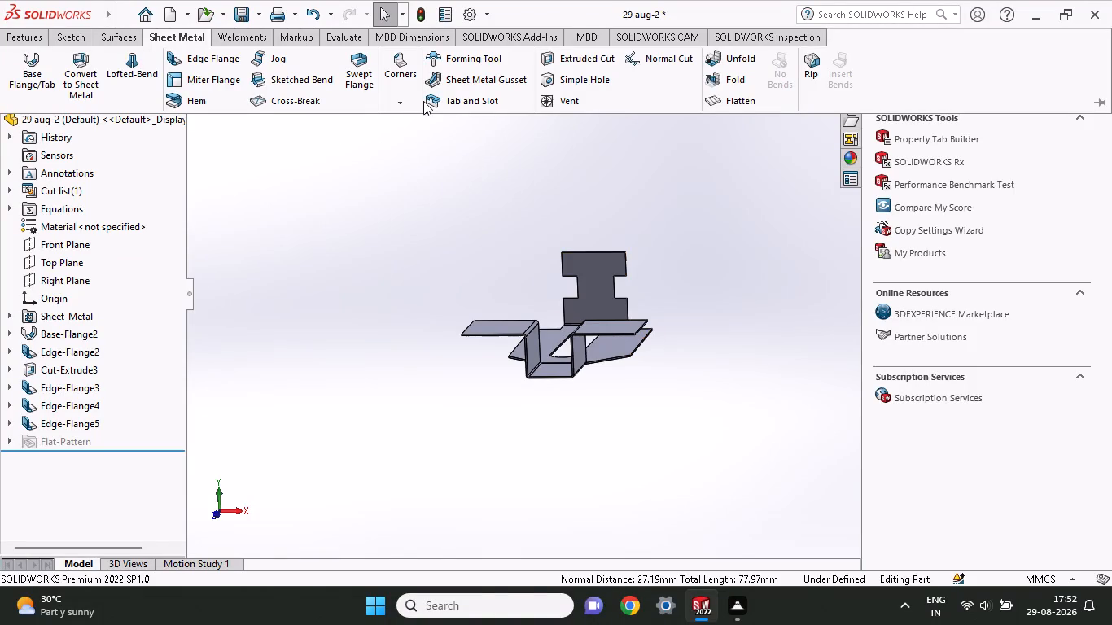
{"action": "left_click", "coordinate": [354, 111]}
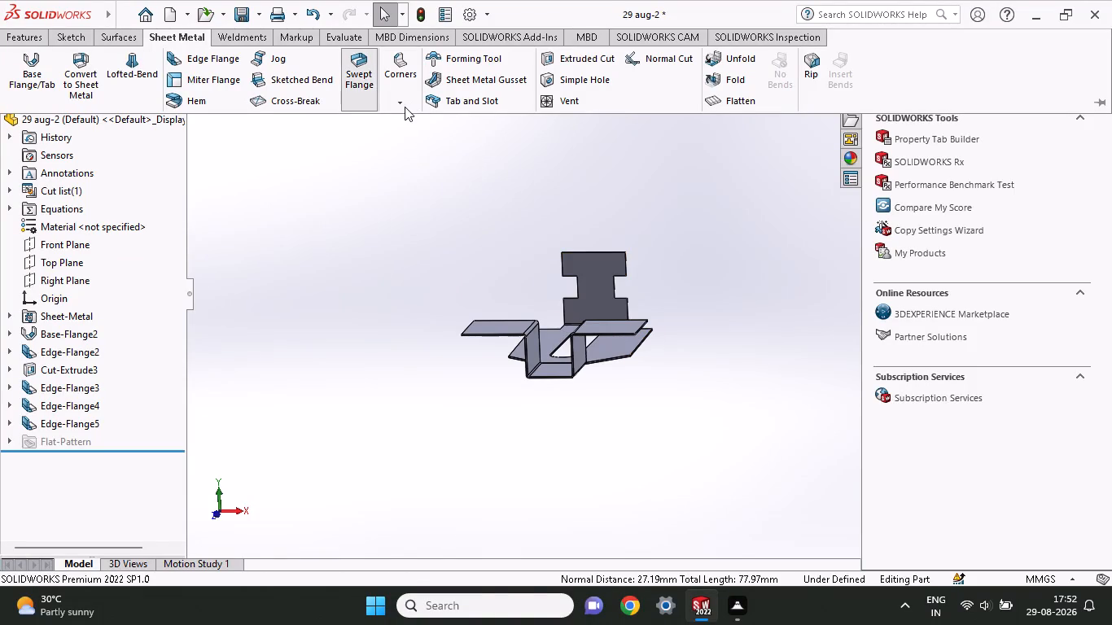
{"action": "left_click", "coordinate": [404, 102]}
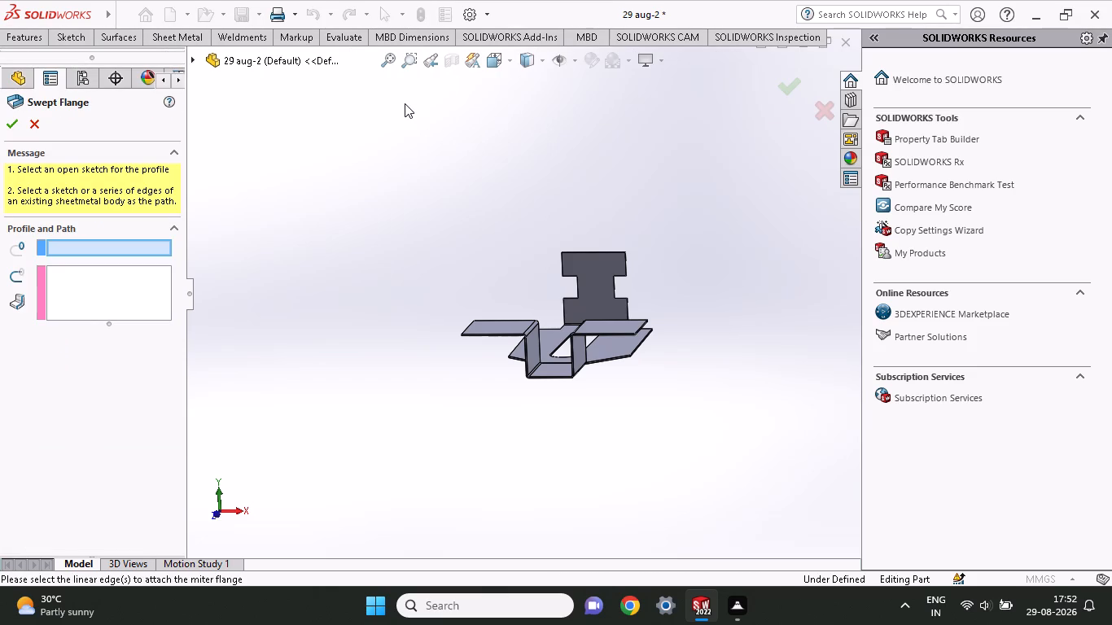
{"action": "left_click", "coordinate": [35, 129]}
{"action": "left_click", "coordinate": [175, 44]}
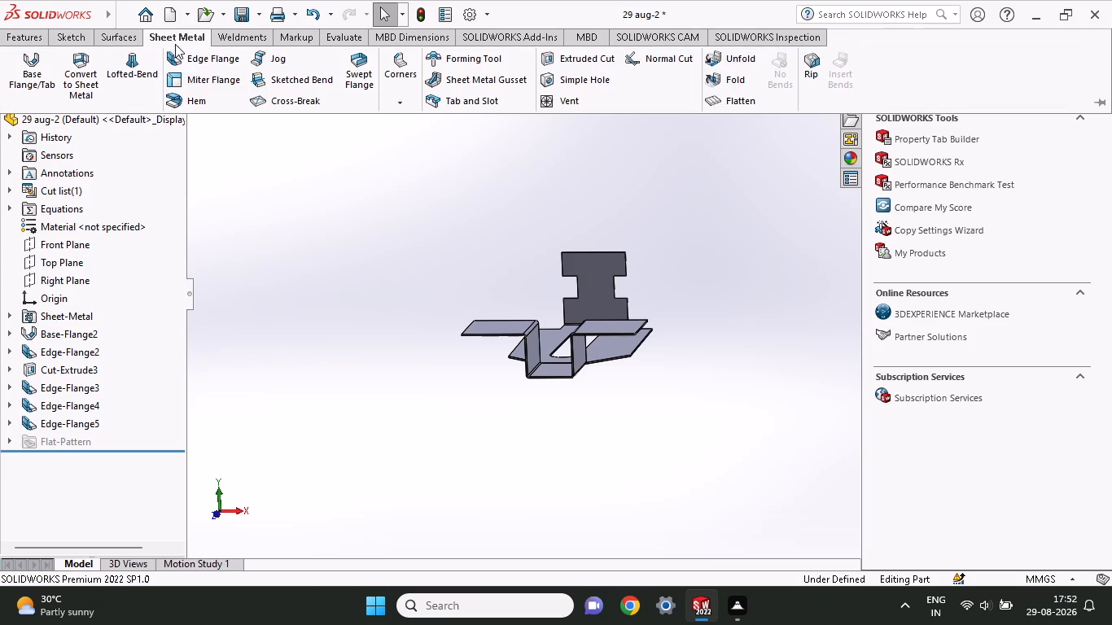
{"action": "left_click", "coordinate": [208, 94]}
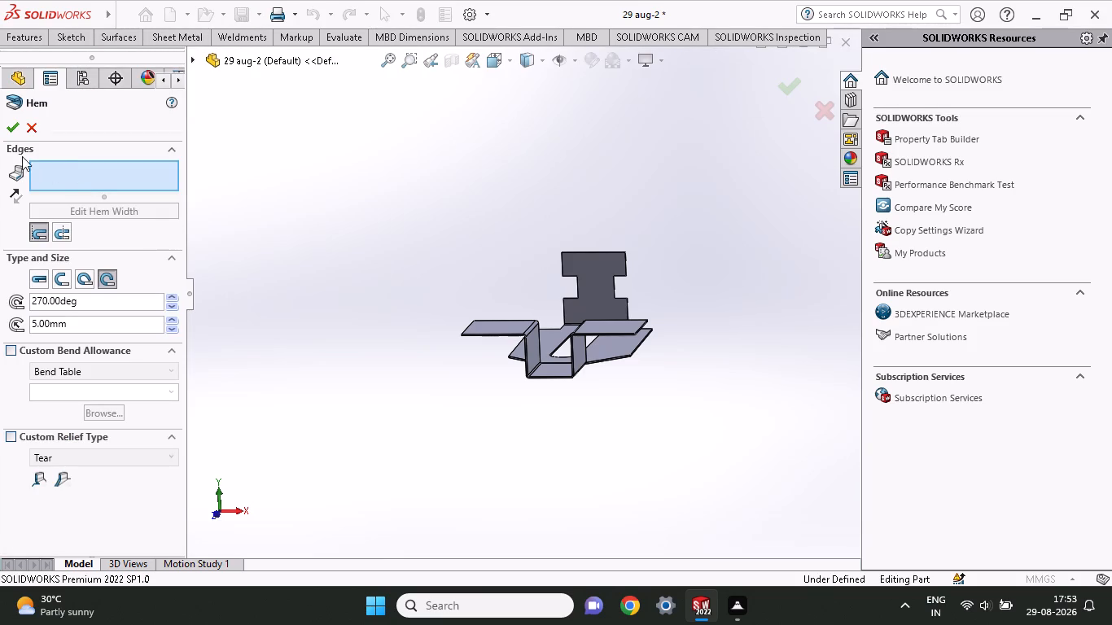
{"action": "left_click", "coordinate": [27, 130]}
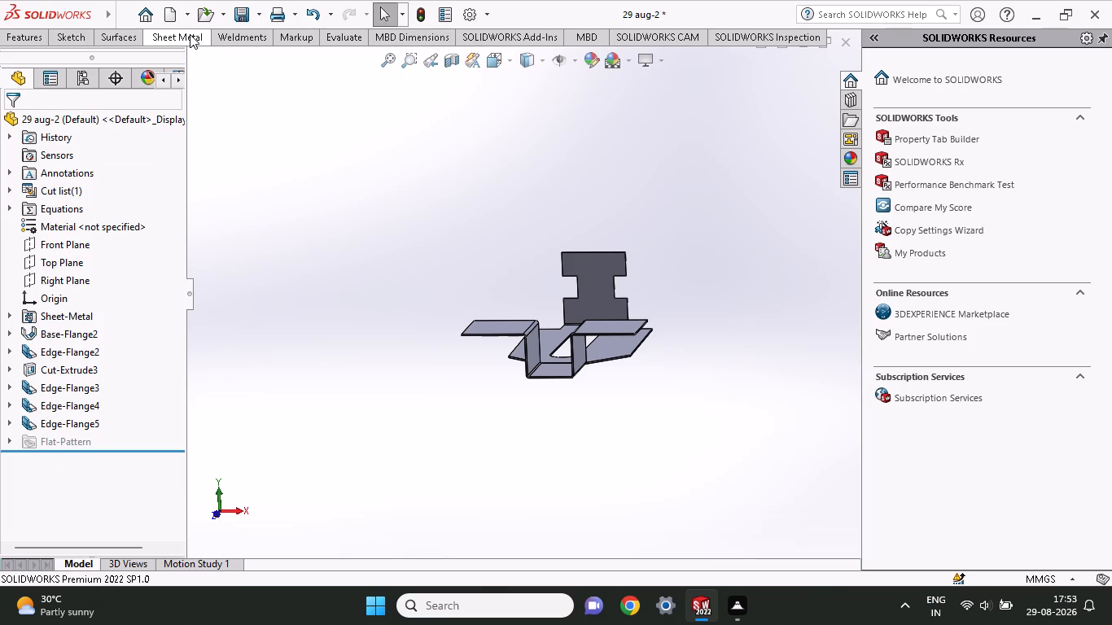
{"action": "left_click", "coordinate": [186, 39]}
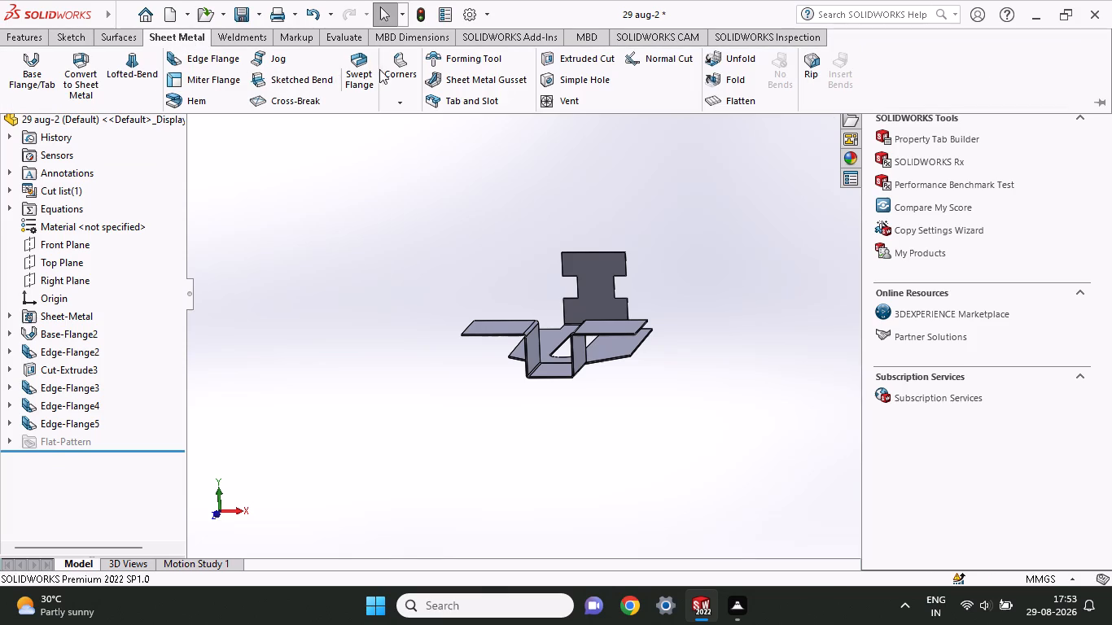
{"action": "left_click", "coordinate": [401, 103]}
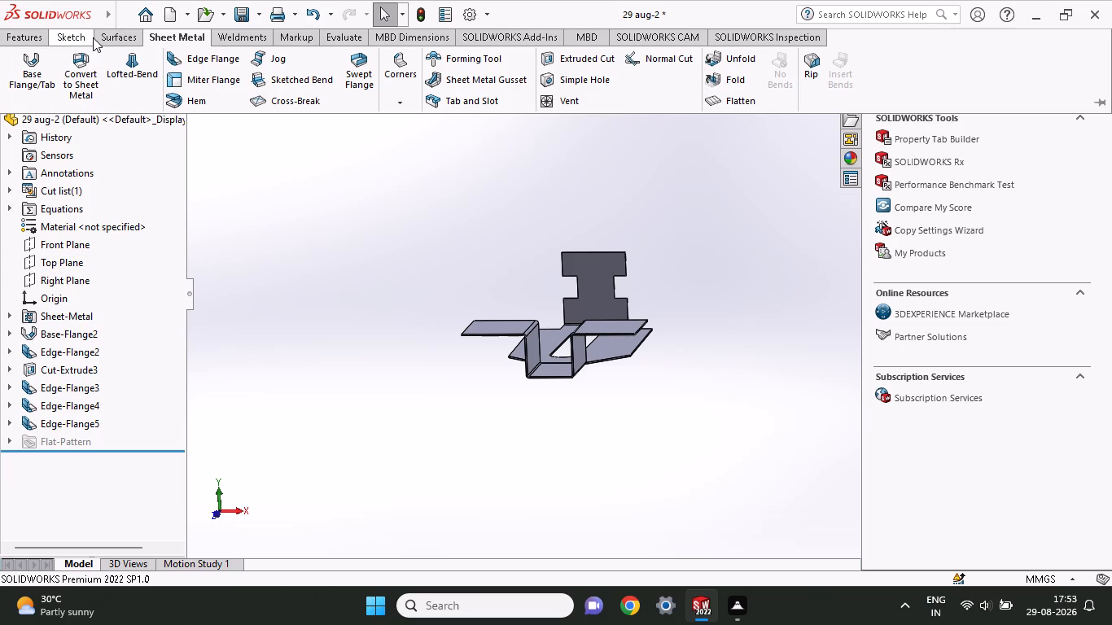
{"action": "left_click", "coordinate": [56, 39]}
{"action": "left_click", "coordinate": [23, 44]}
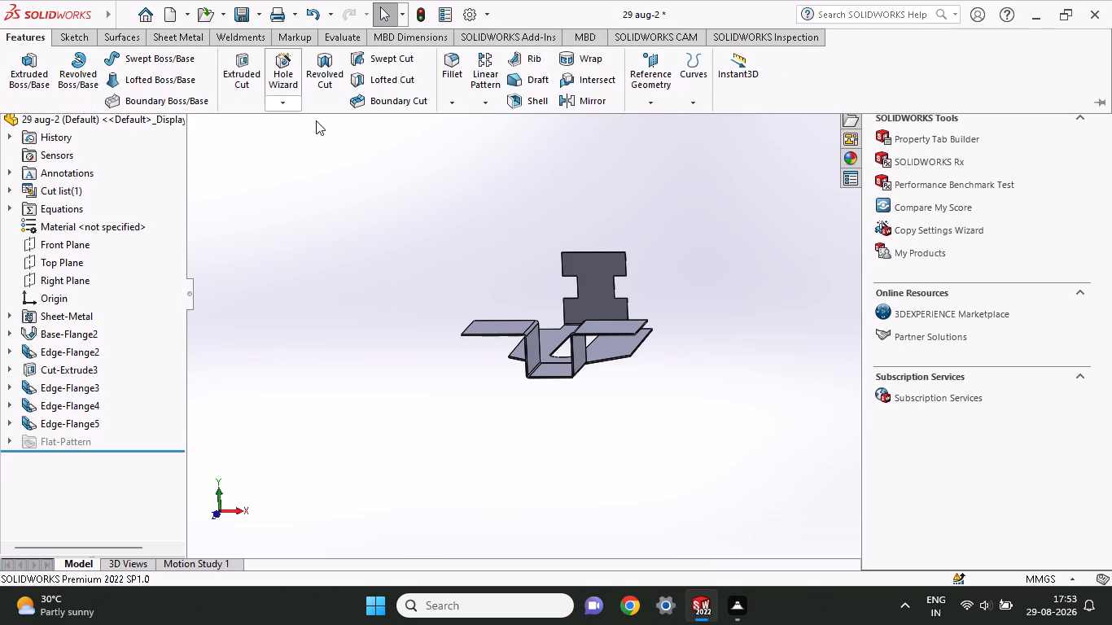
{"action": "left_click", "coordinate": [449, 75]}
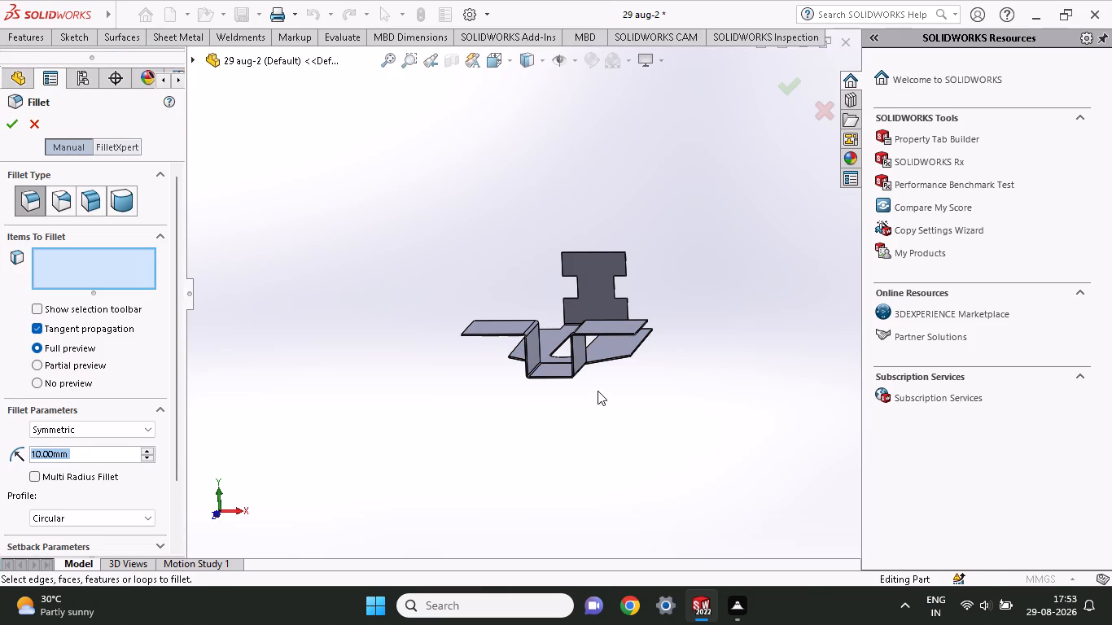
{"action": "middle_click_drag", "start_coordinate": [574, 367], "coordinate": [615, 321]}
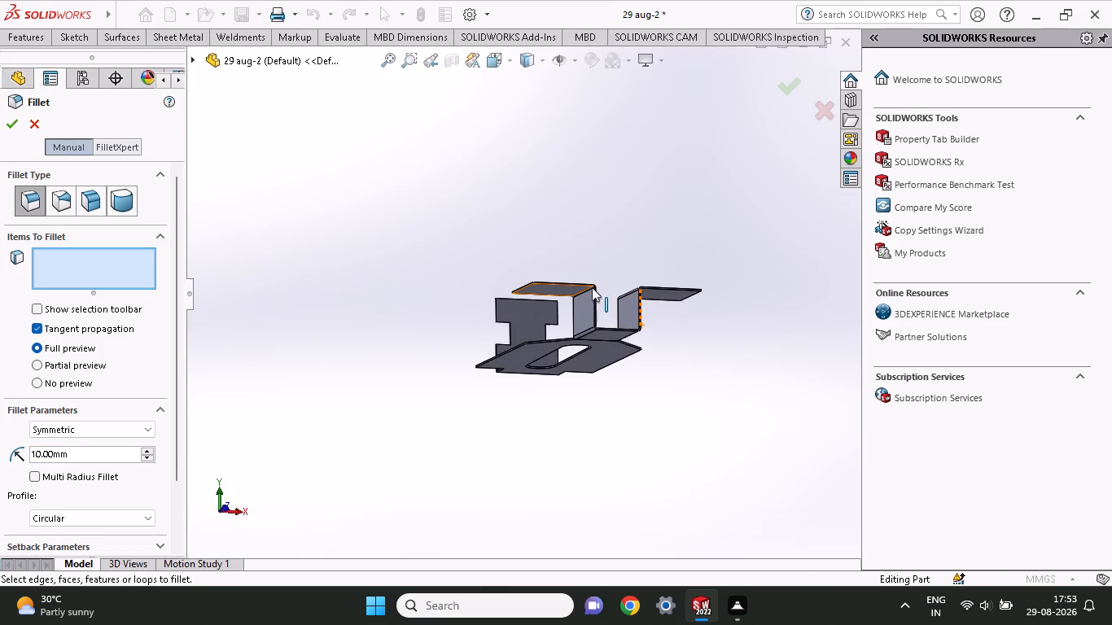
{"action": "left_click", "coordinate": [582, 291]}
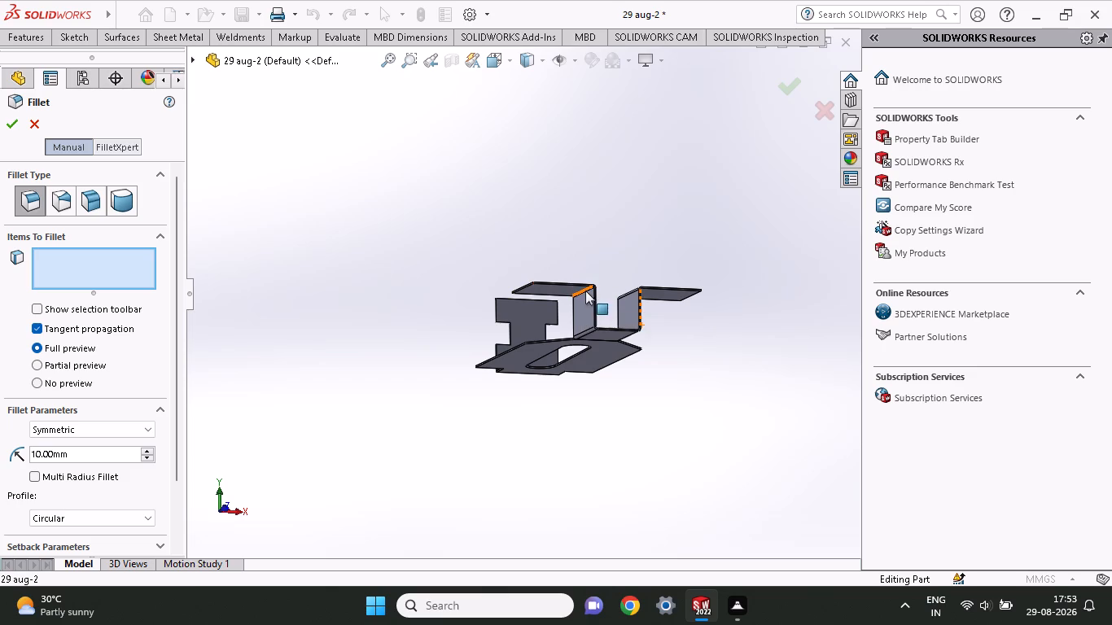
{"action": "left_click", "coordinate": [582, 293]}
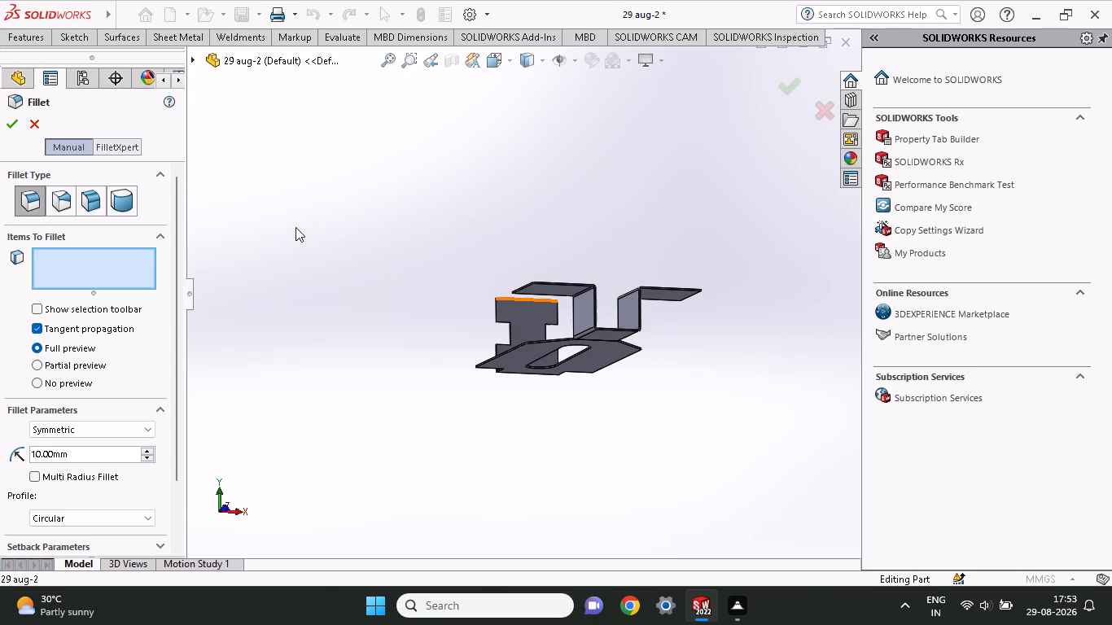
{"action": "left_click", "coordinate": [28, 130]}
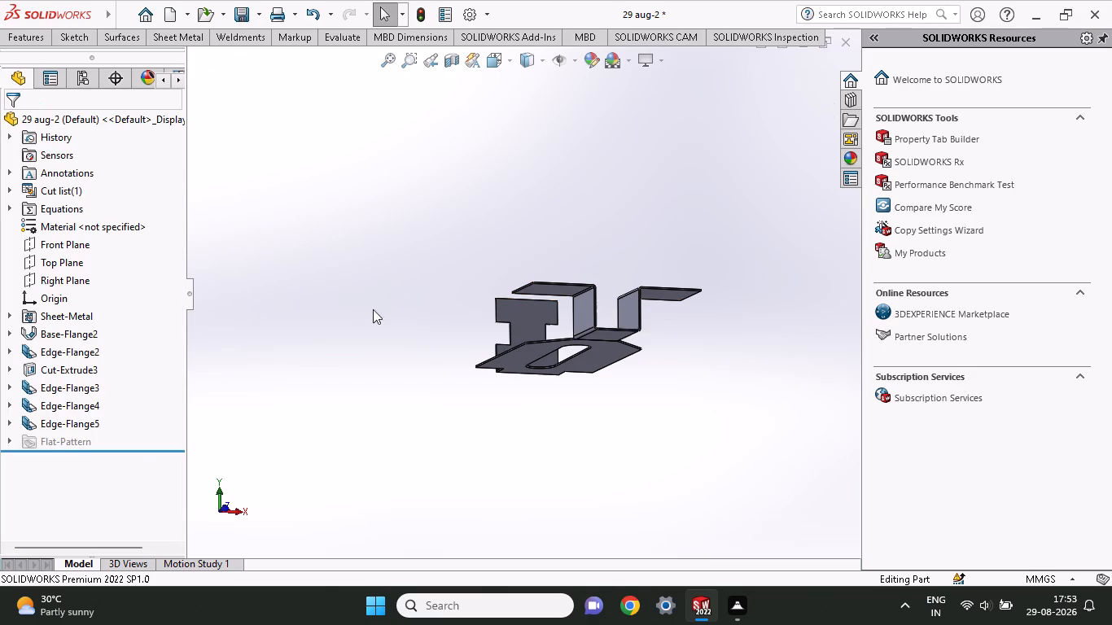
Delete all the sheet metal features from the base flange through the last edge flange, plus the leftover slotted profile sketch.
{"action": "middle_click_drag", "start_coordinate": [523, 281], "coordinate": [614, 254]}
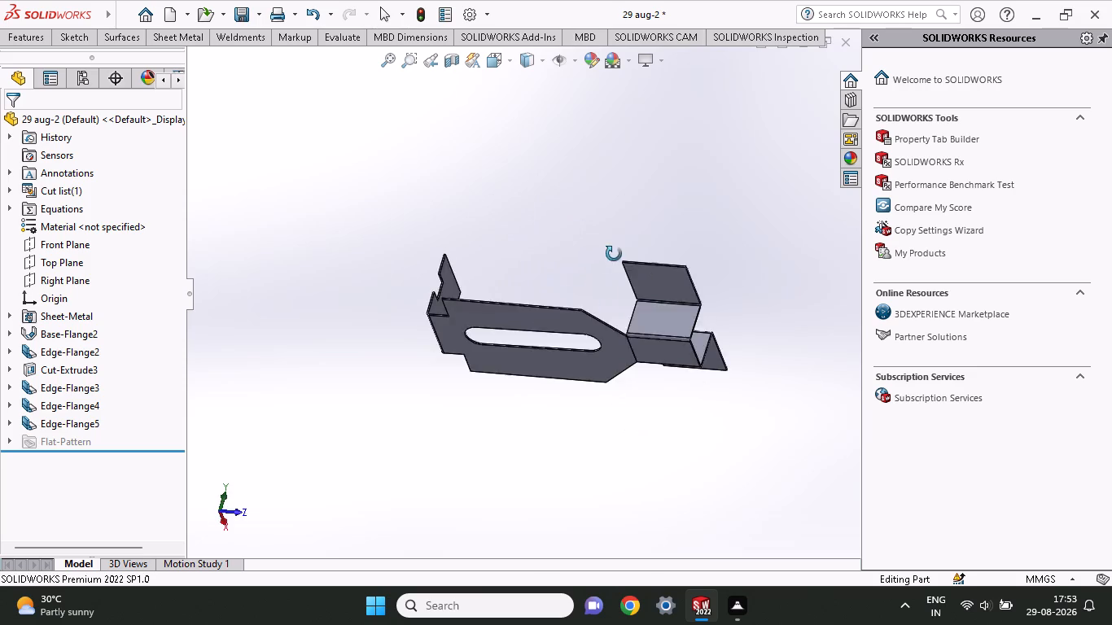
{"action": "middle_click_drag", "start_coordinate": [614, 254], "coordinate": [528, 470]}
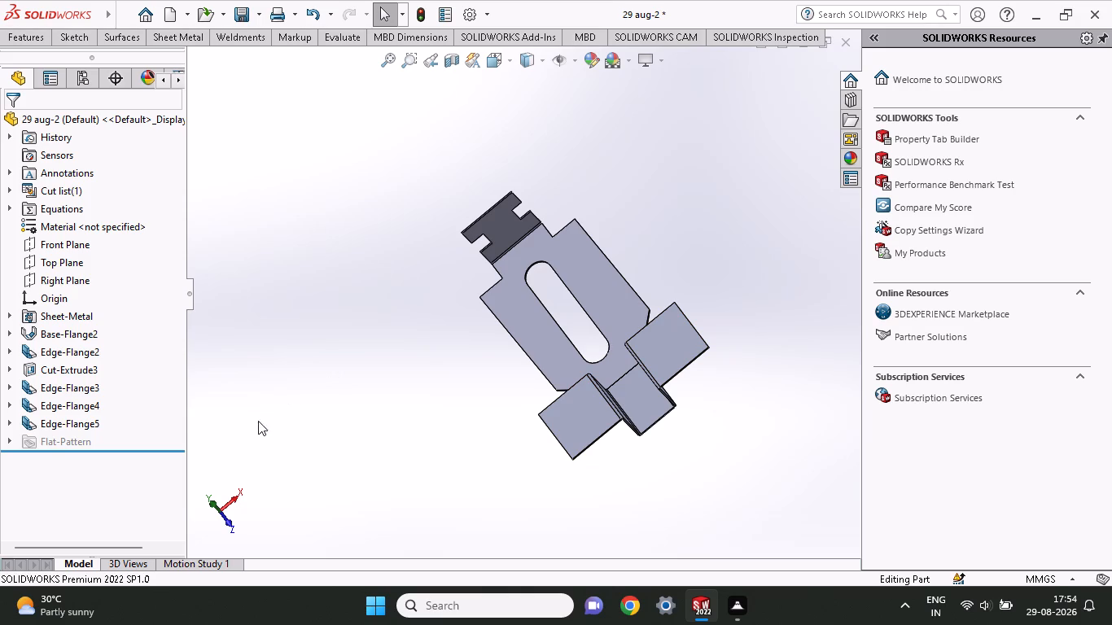
{"action": "left_click_drag", "start_coordinate": [117, 444], "coordinate": [0, 325]}
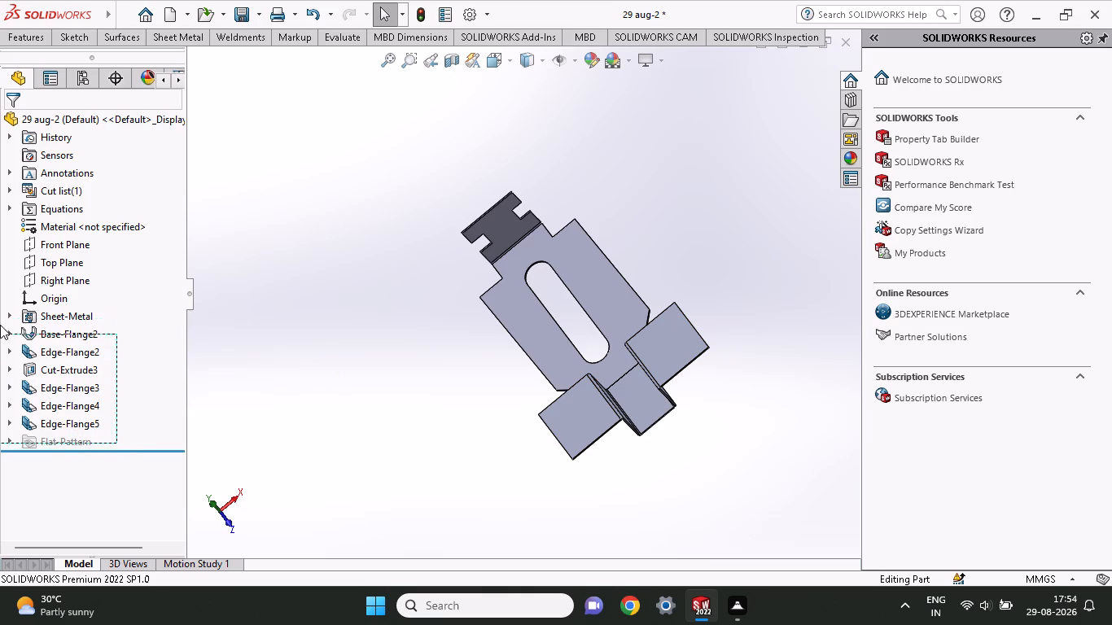
{"action": "left_click_drag", "start_coordinate": [0, 325], "coordinate": [56, 353]}
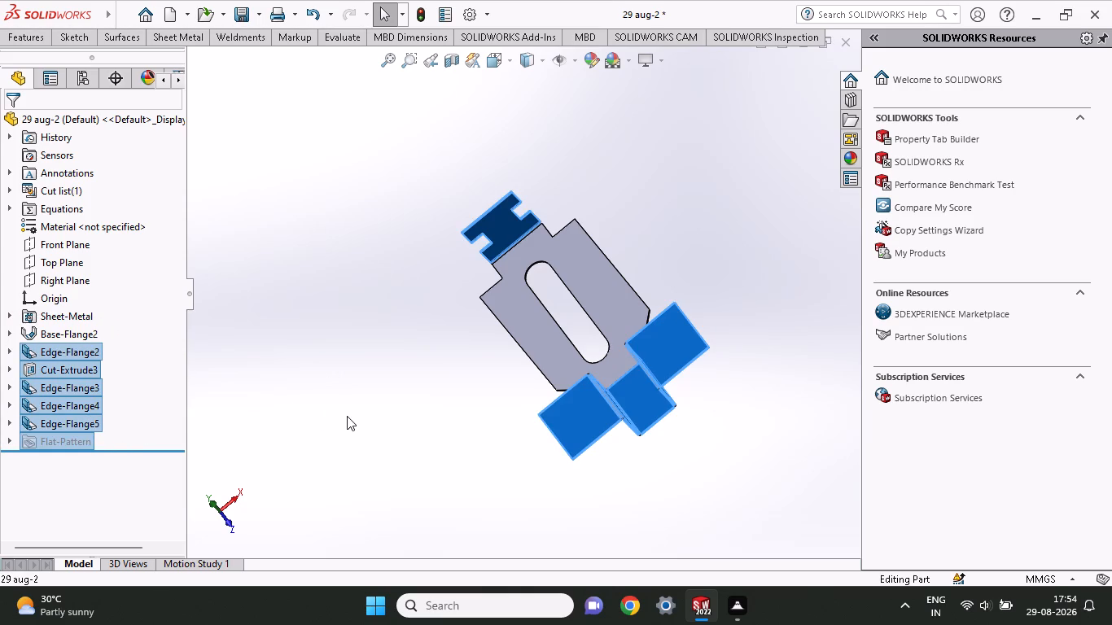
{"action": "left_click", "coordinate": [347, 416]}
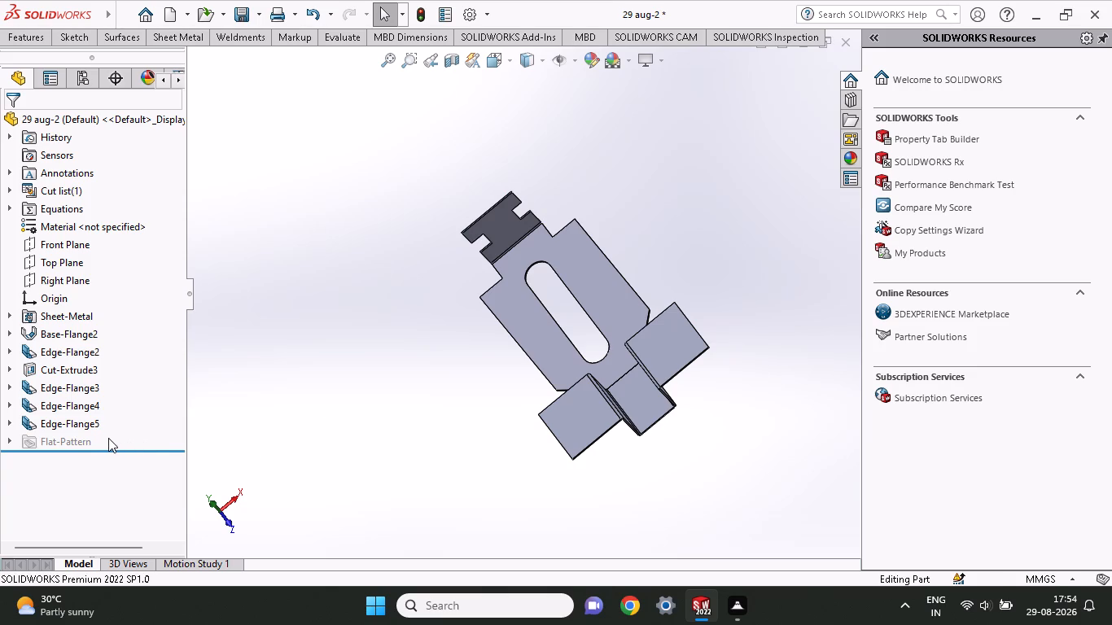
{"action": "left_click_drag", "start_coordinate": [116, 447], "coordinate": [0, 324]}
{"action": "right_click", "coordinate": [45, 349]}
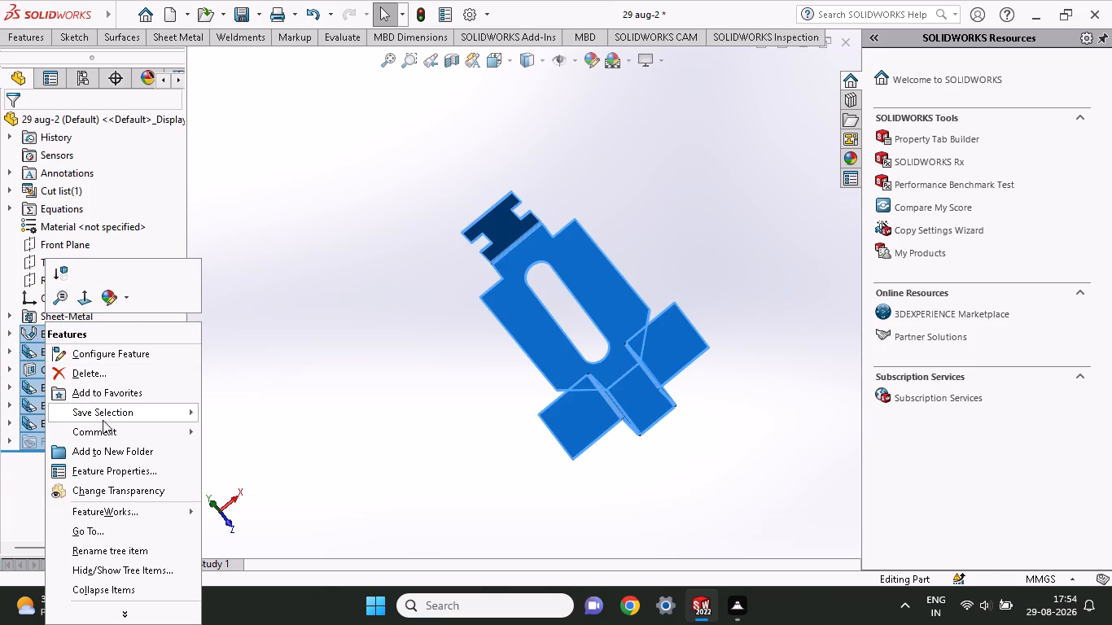
{"action": "left_click", "coordinate": [100, 379]}
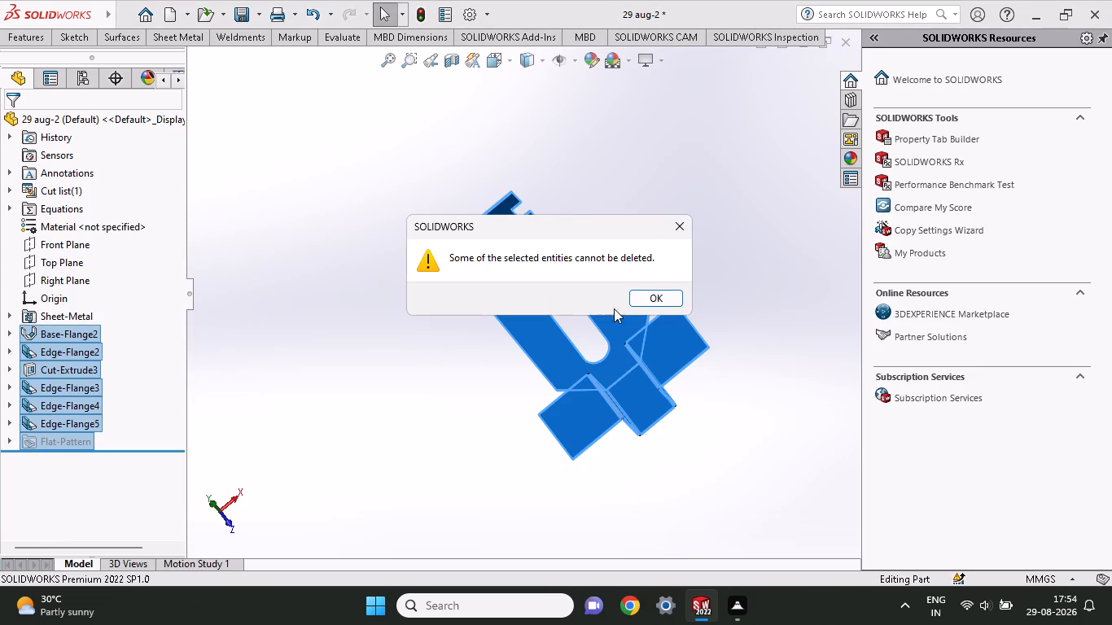
{"action": "left_click", "coordinate": [653, 299]}
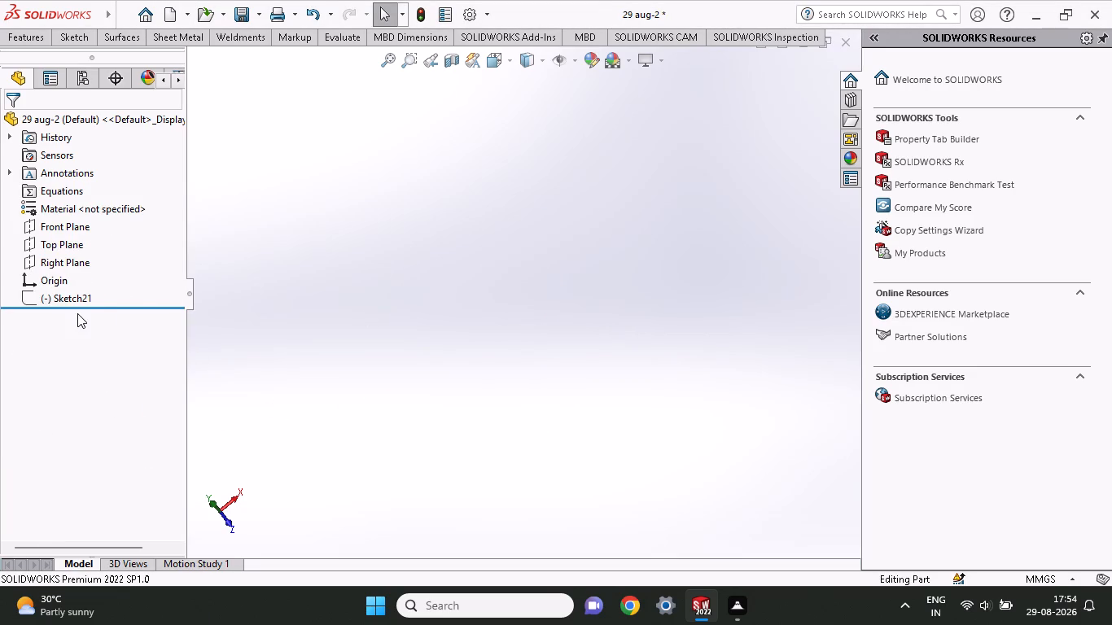
{"action": "right_click", "coordinate": [77, 299]}
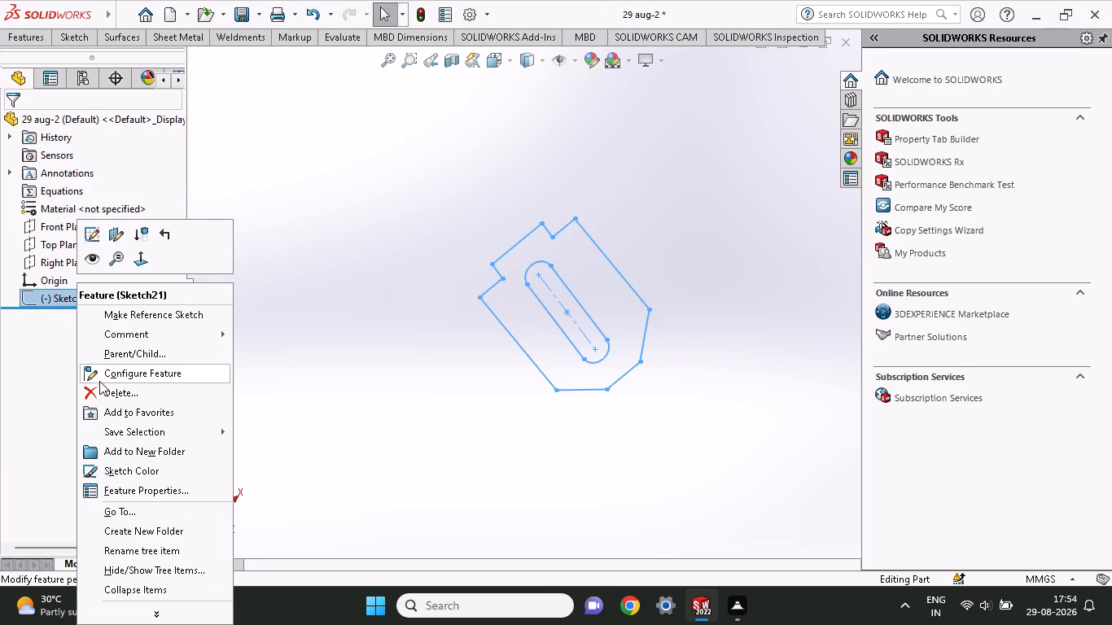
{"action": "left_click", "coordinate": [99, 385]}
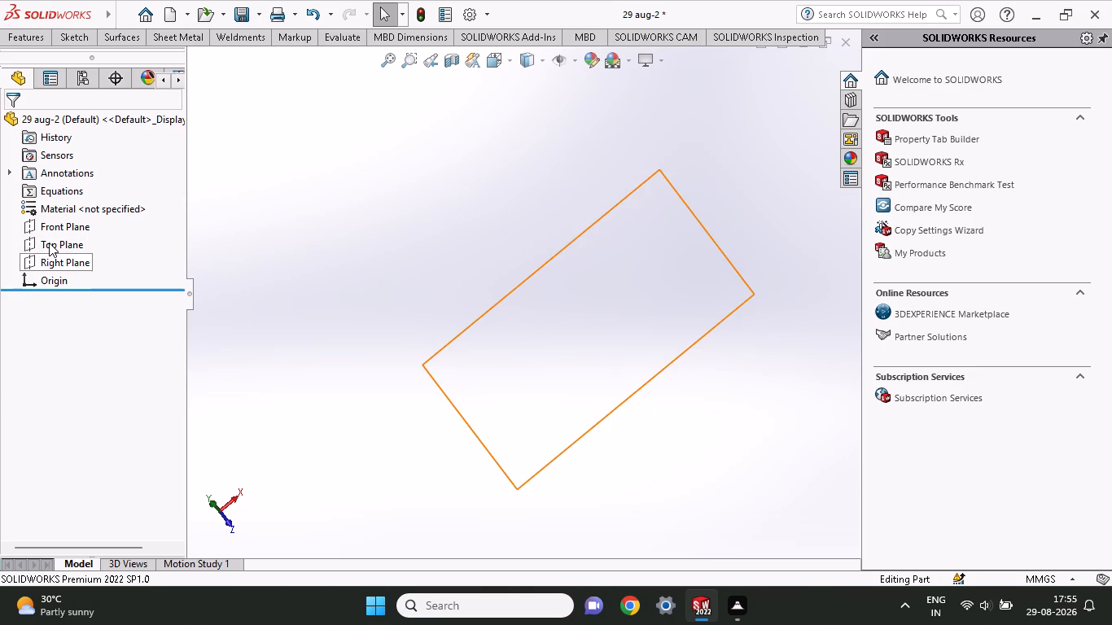
Start a new sketch on the Top Plane.
{"action": "left_click", "coordinate": [49, 243]}
{"action": "left_click", "coordinate": [67, 228]}
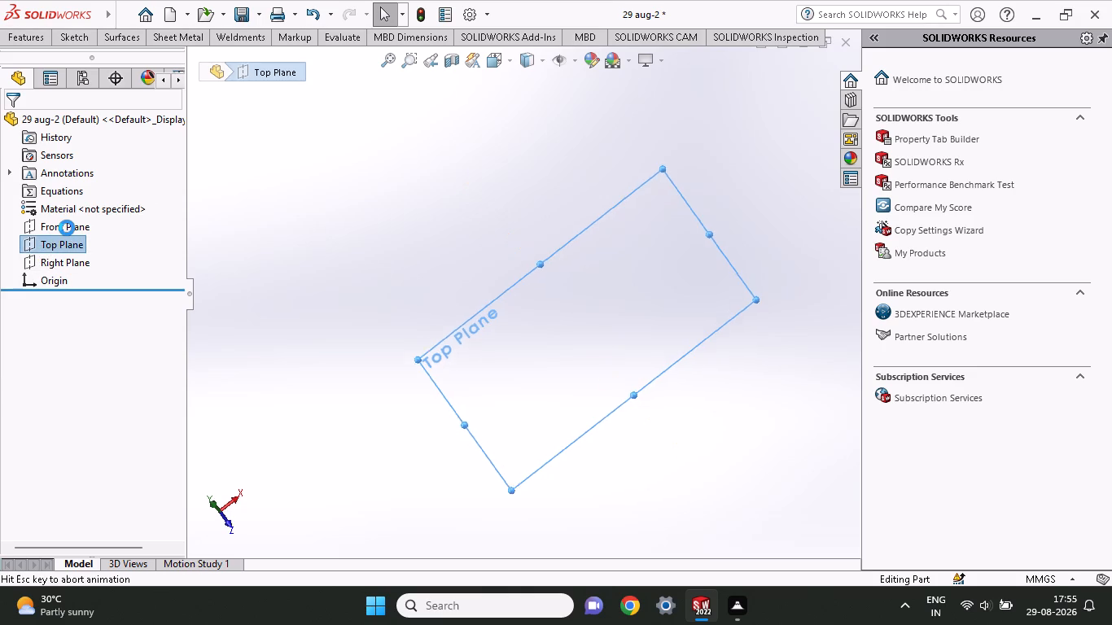
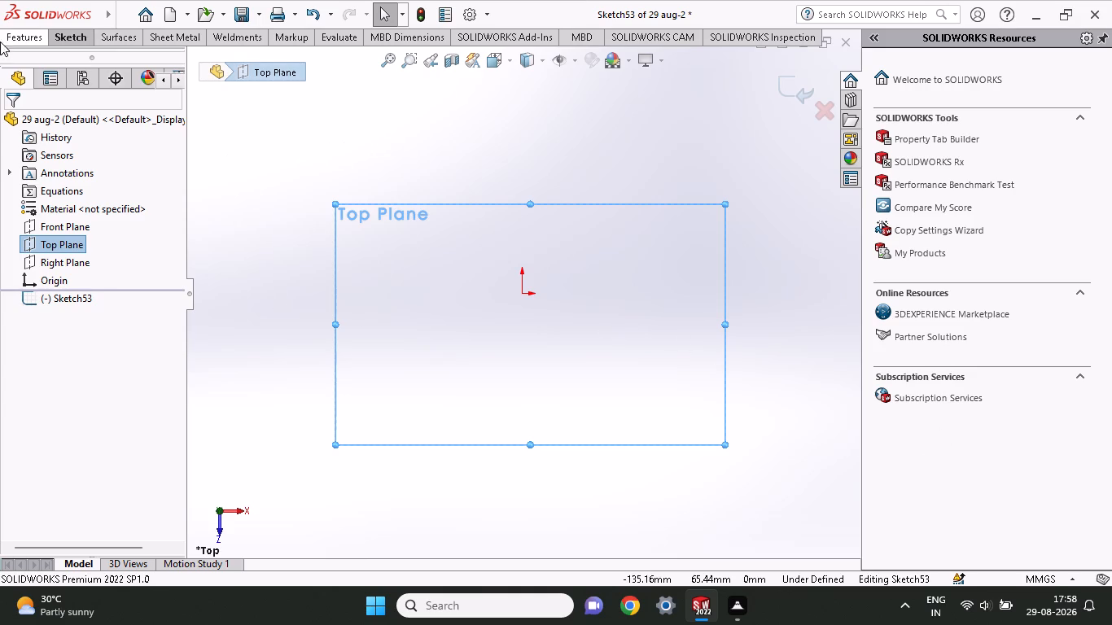
Sketch a center rectangle about 210 by 95 mm, centred on the origin of the Top Plane sketch.
{"action": "left_click", "coordinate": [67, 40]}
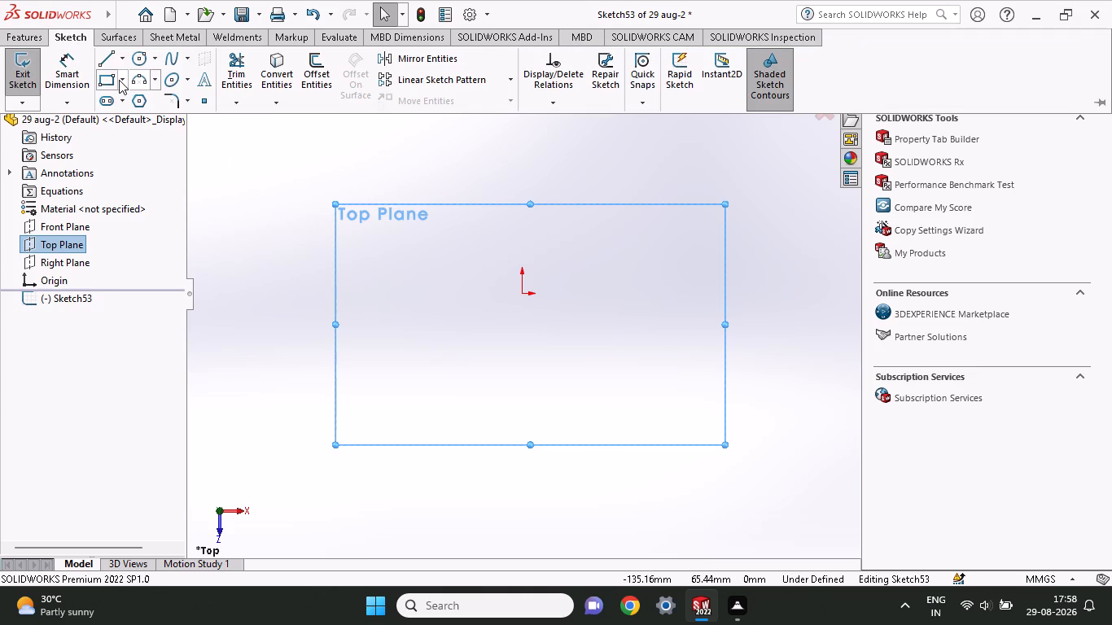
{"action": "left_click", "coordinate": [119, 80]}
{"action": "left_click", "coordinate": [121, 115]}
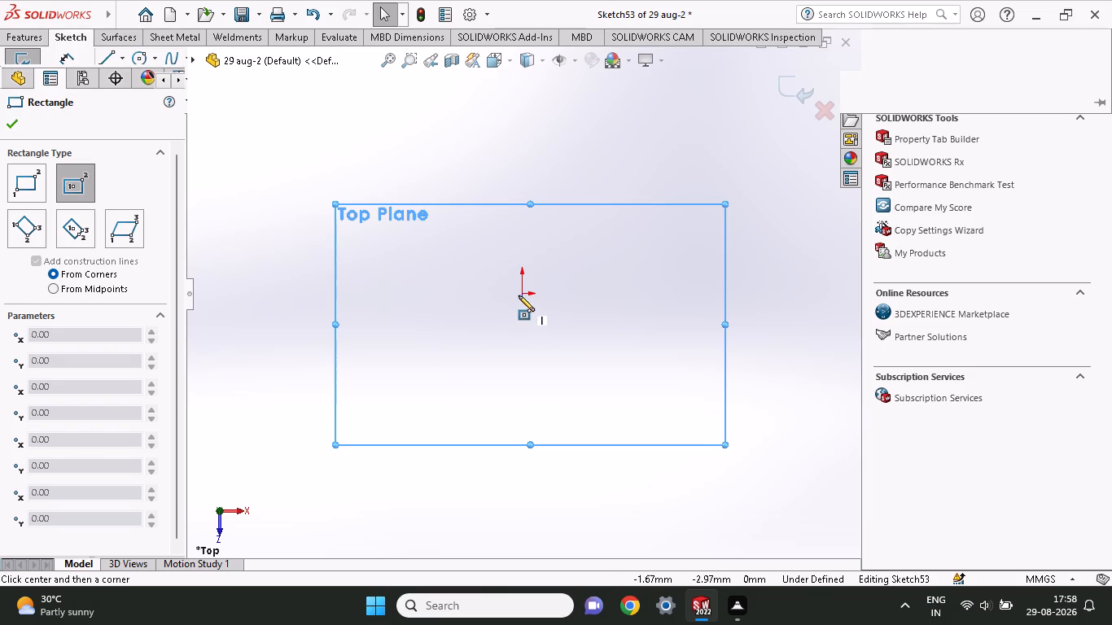
{"action": "left_click", "coordinate": [519, 295]}
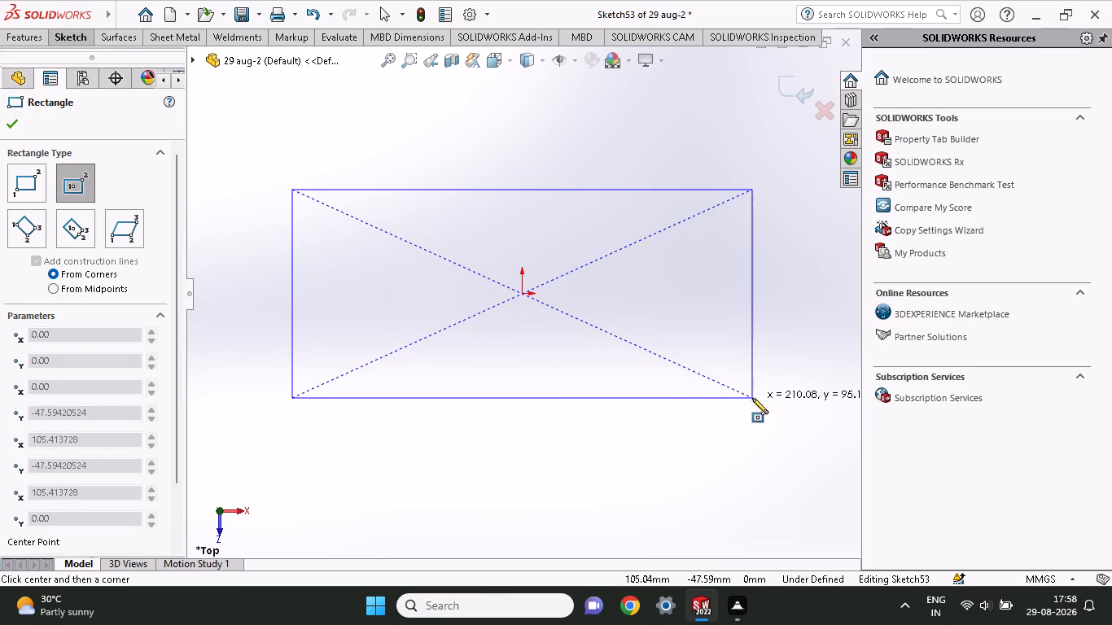
{"action": "left_click", "coordinate": [752, 398]}
Dimension the rectangle to 125 mm wide along its bottom edge and 52 mm high along its right edge.
{"action": "left_click", "coordinate": [66, 41]}
{"action": "left_click", "coordinate": [63, 84]}
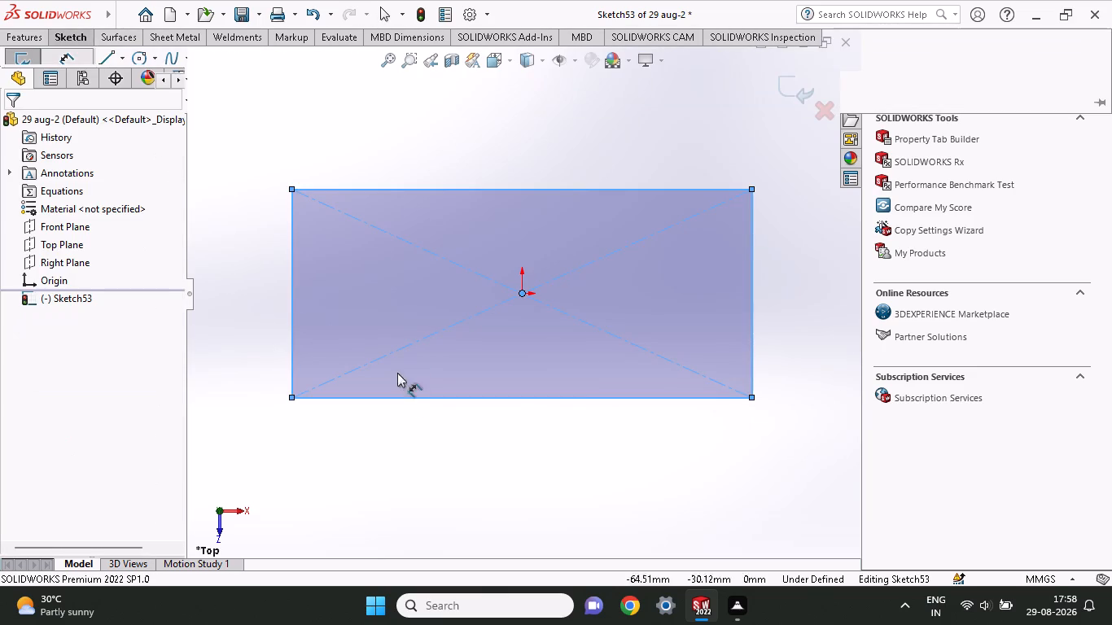
{"action": "left_click", "coordinate": [440, 399]}
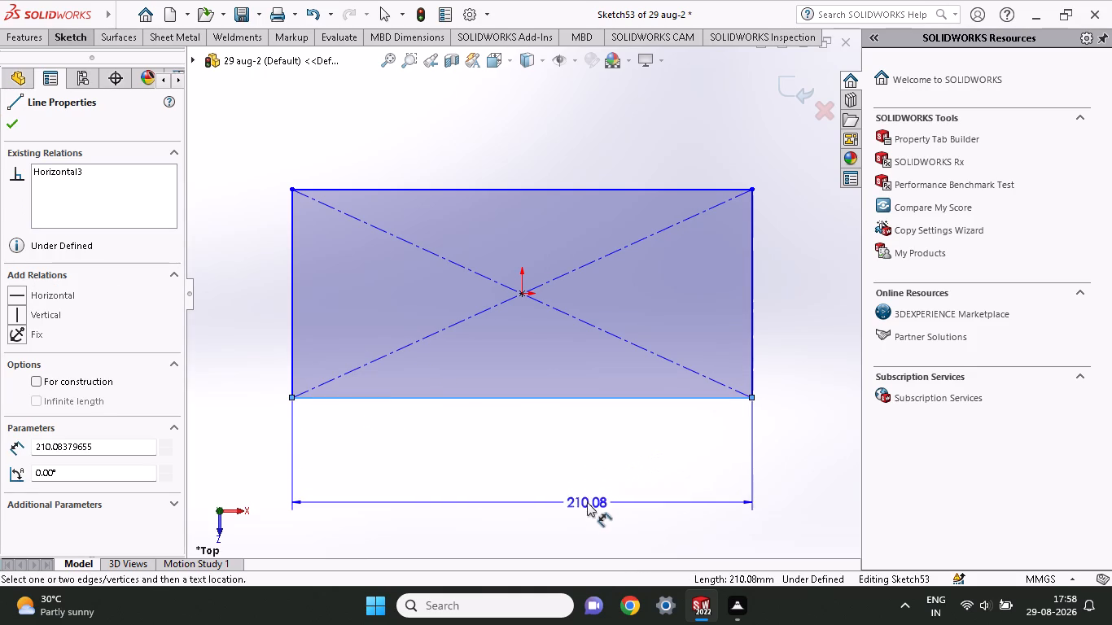
{"action": "left_click", "coordinate": [542, 483]}
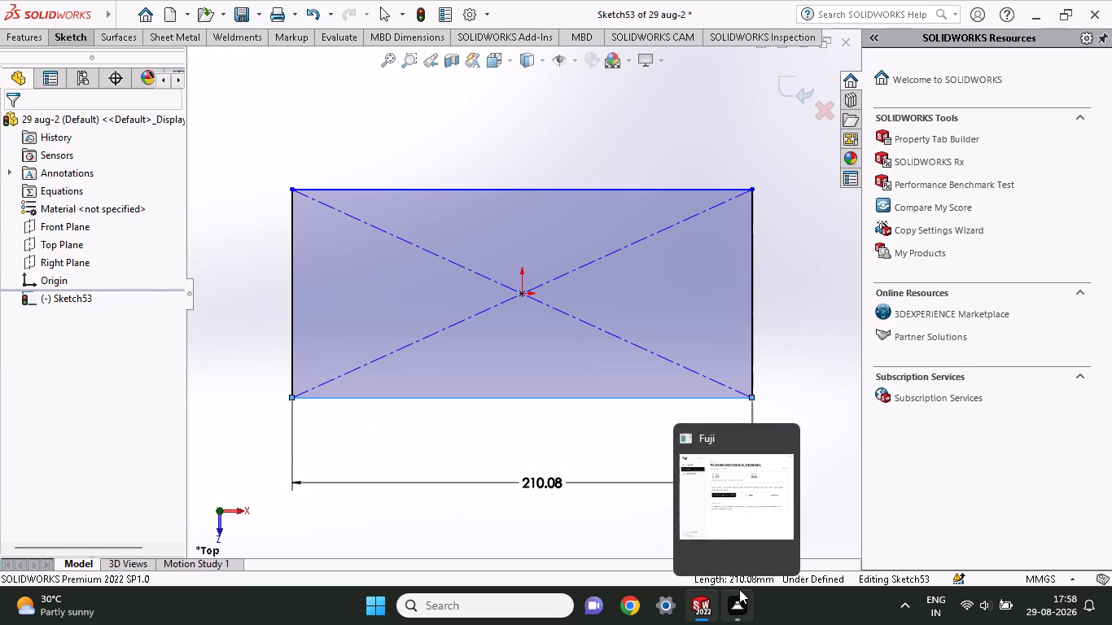
{"action": "type", "text": "125"}
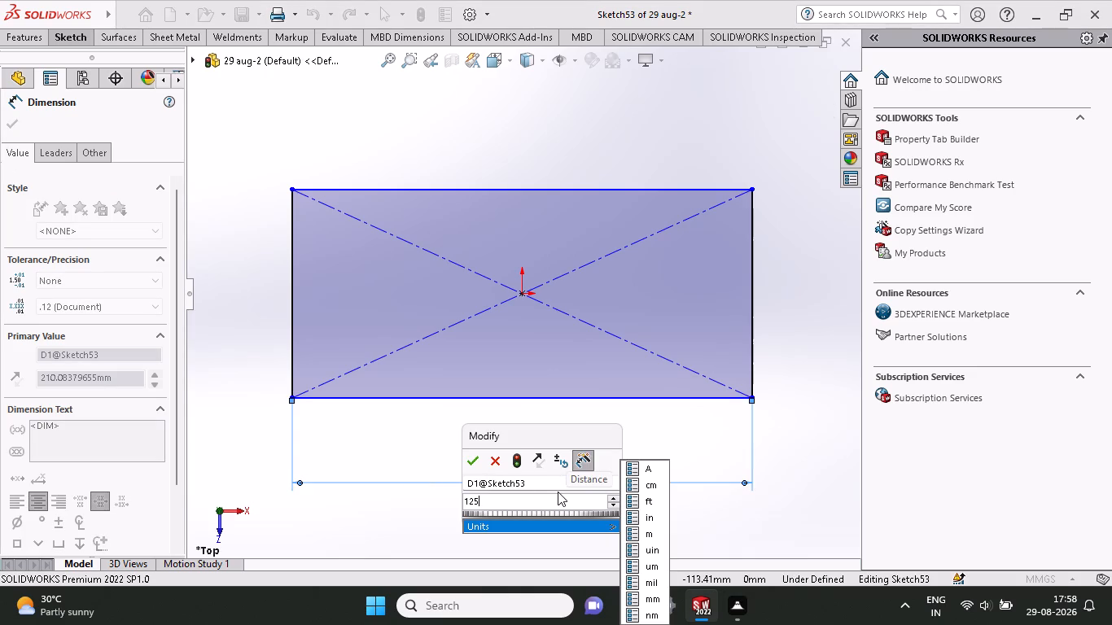
{"action": "left_click", "coordinate": [466, 463]}
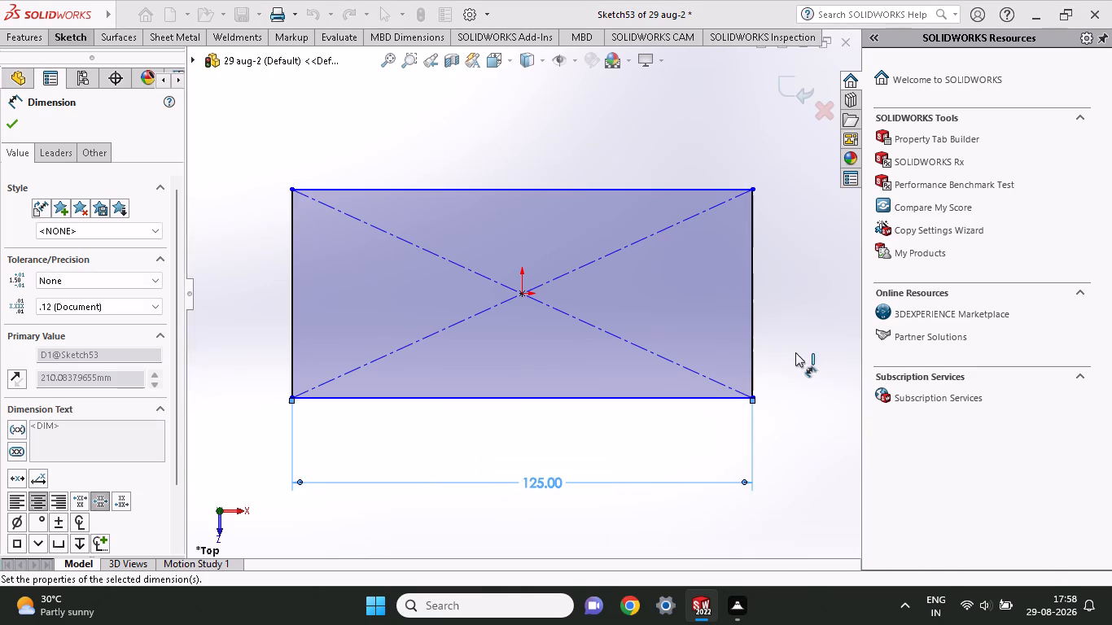
{"action": "left_click", "coordinate": [752, 352]}
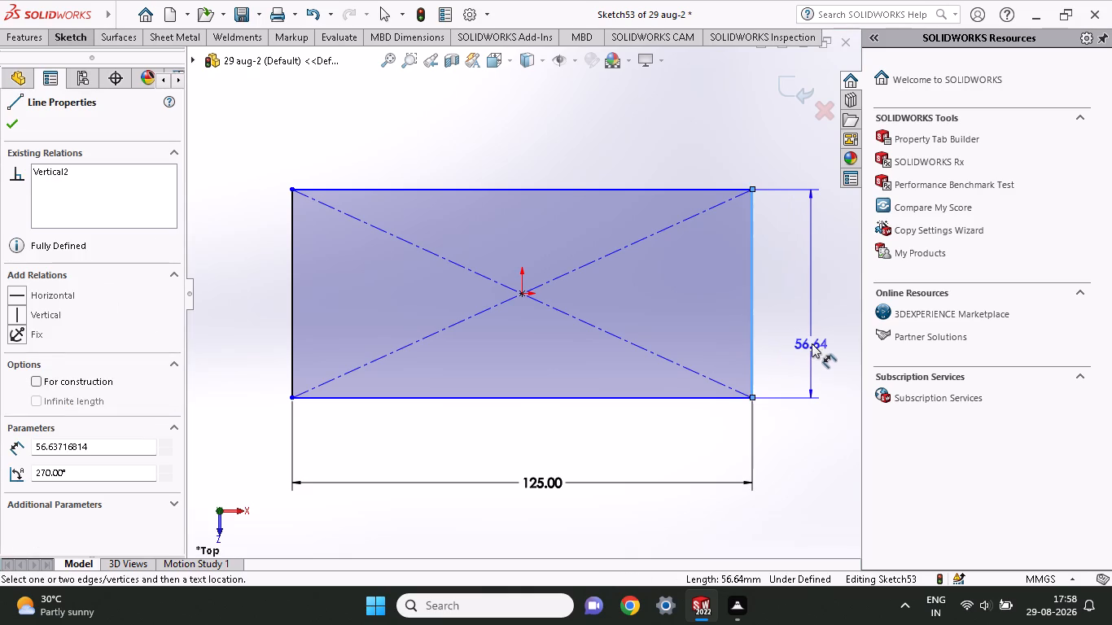
{"action": "left_click", "coordinate": [808, 299]}
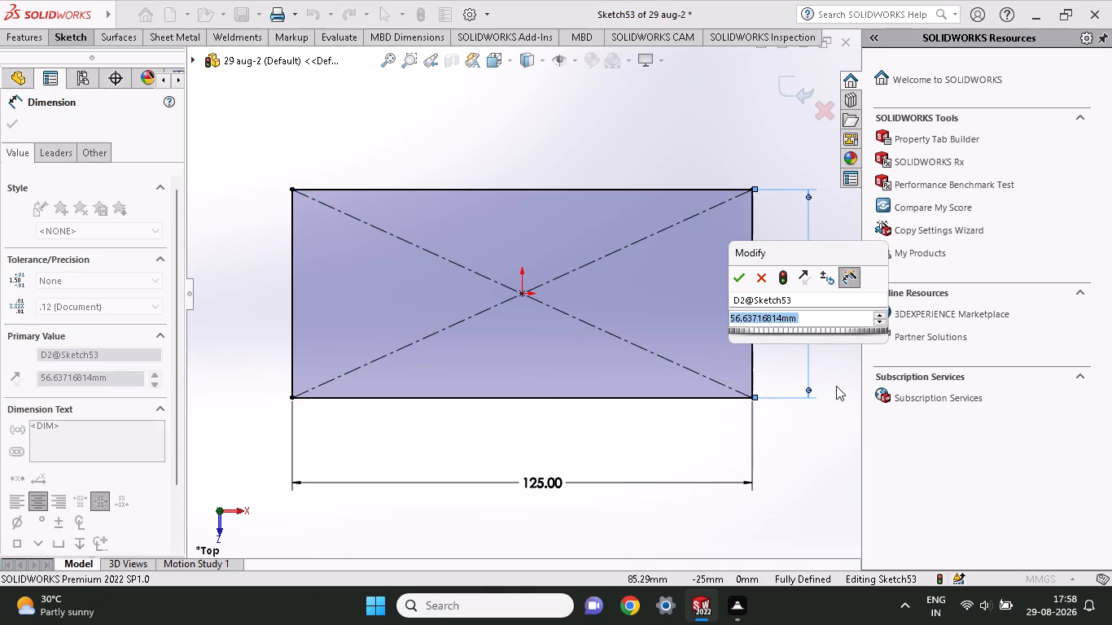
{"action": "type", "text": "52"}
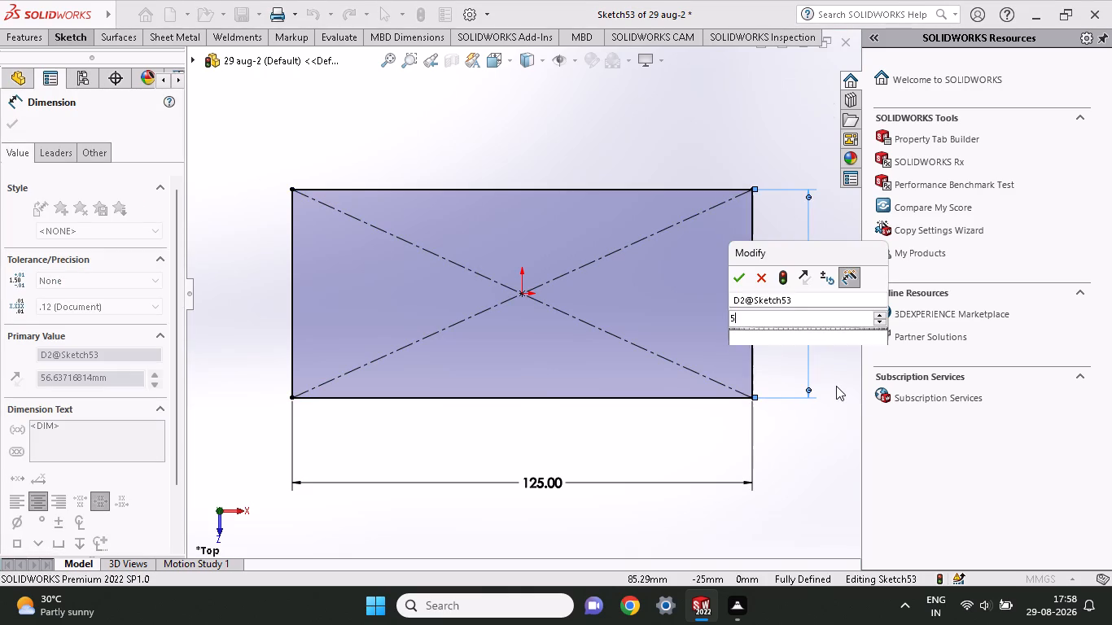
{"action": "key", "text": "Return"}
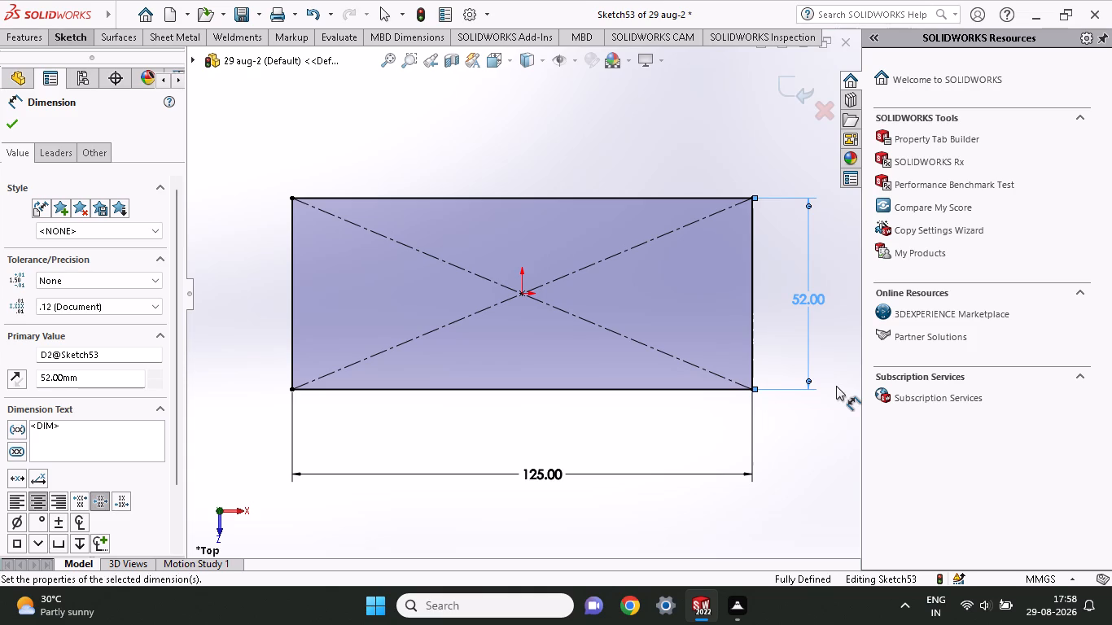
Sketch three circles inside the rectangle, radii about 5.9, 6.7 and 7.2 mm: near the left edge, directly below the origin, and near the right edge.
{"action": "left_click", "coordinate": [79, 37]}
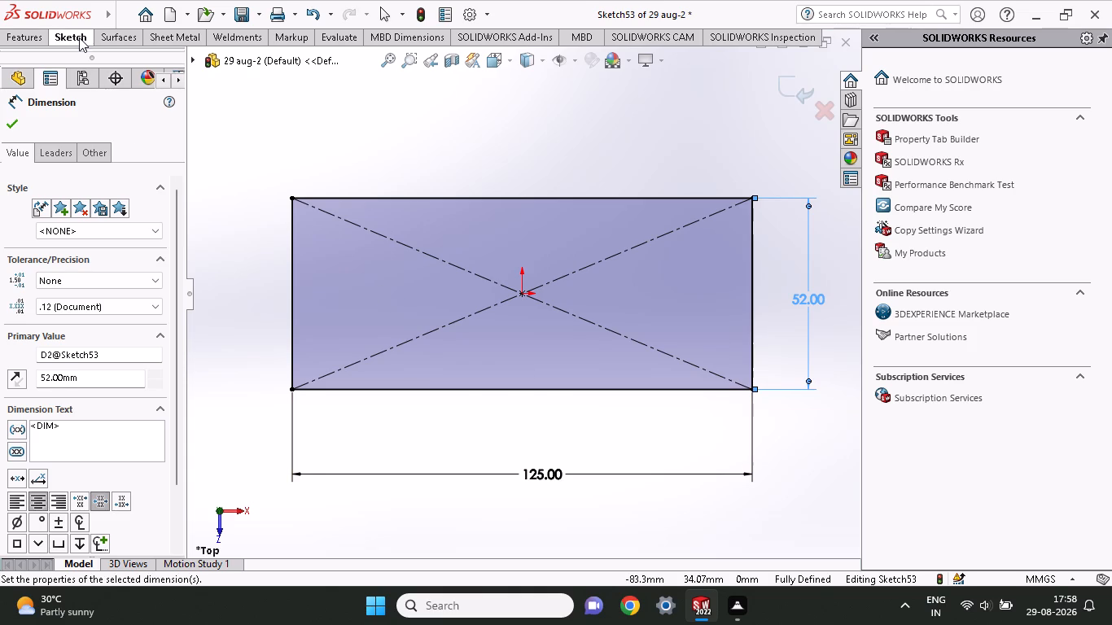
{"action": "left_click", "coordinate": [136, 62]}
{"action": "left_click", "coordinate": [345, 314]}
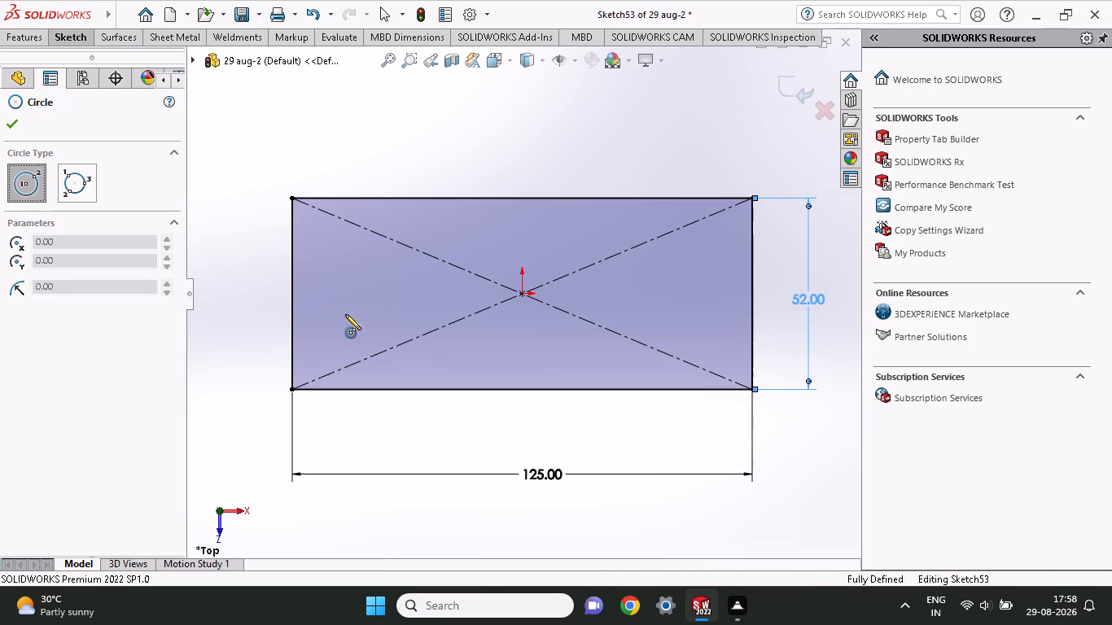
{"action": "left_click", "coordinate": [361, 330]}
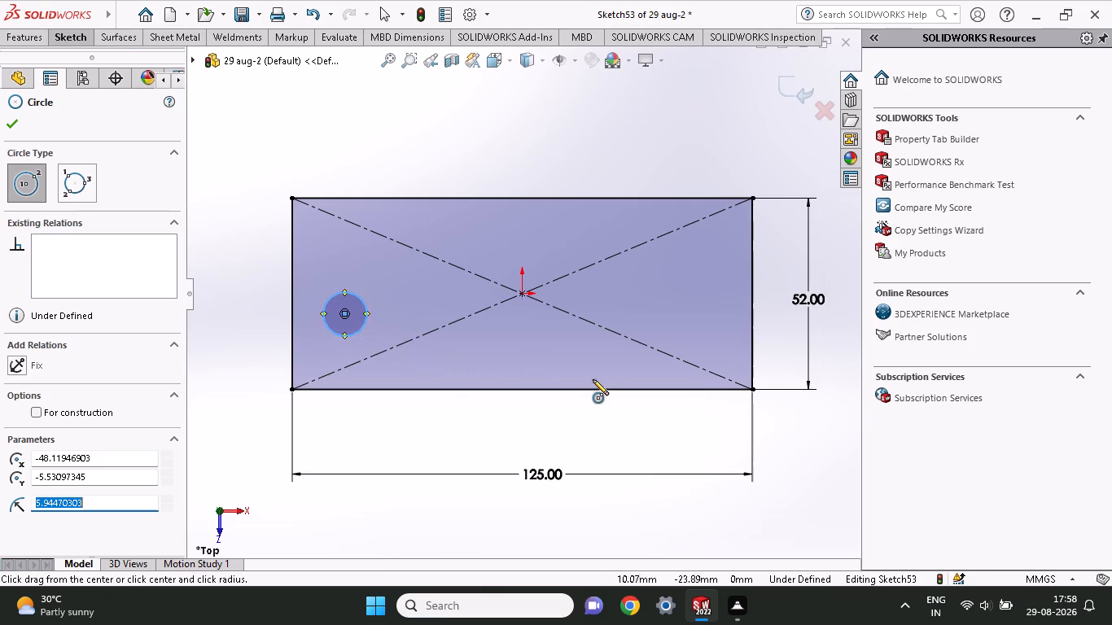
{"action": "left_click", "coordinate": [521, 341]}
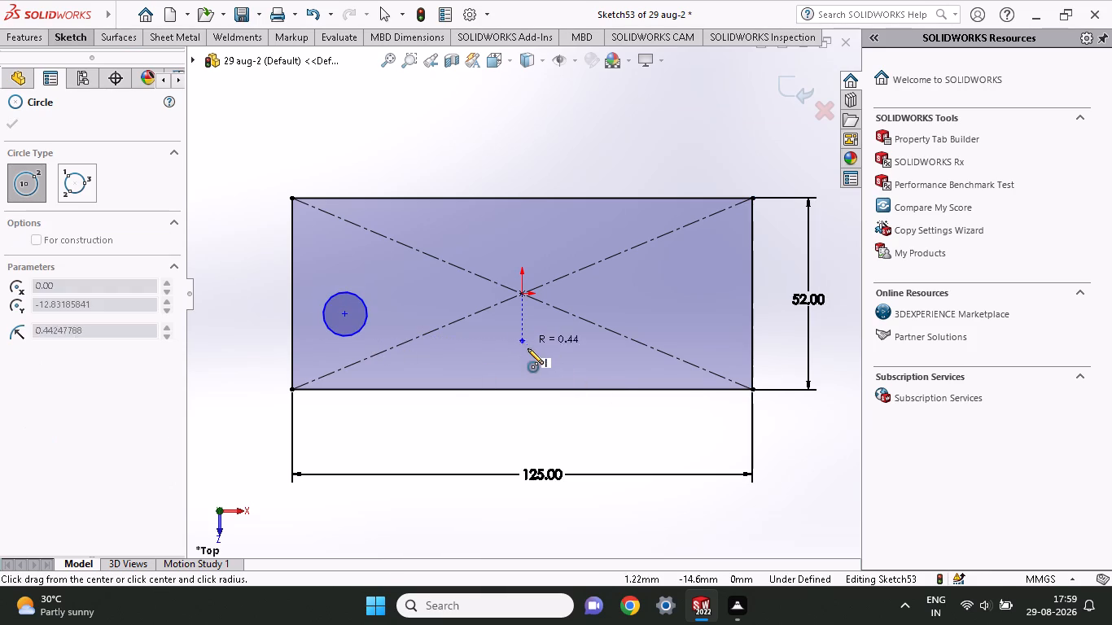
{"action": "left_click", "coordinate": [537, 361]}
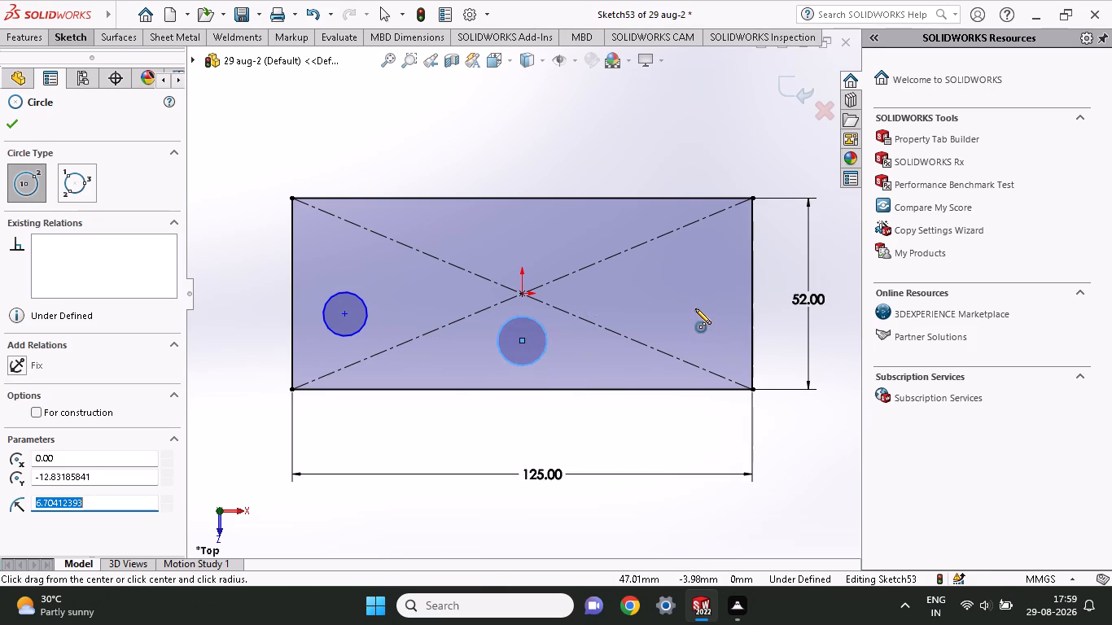
{"action": "left_click", "coordinate": [696, 310]}
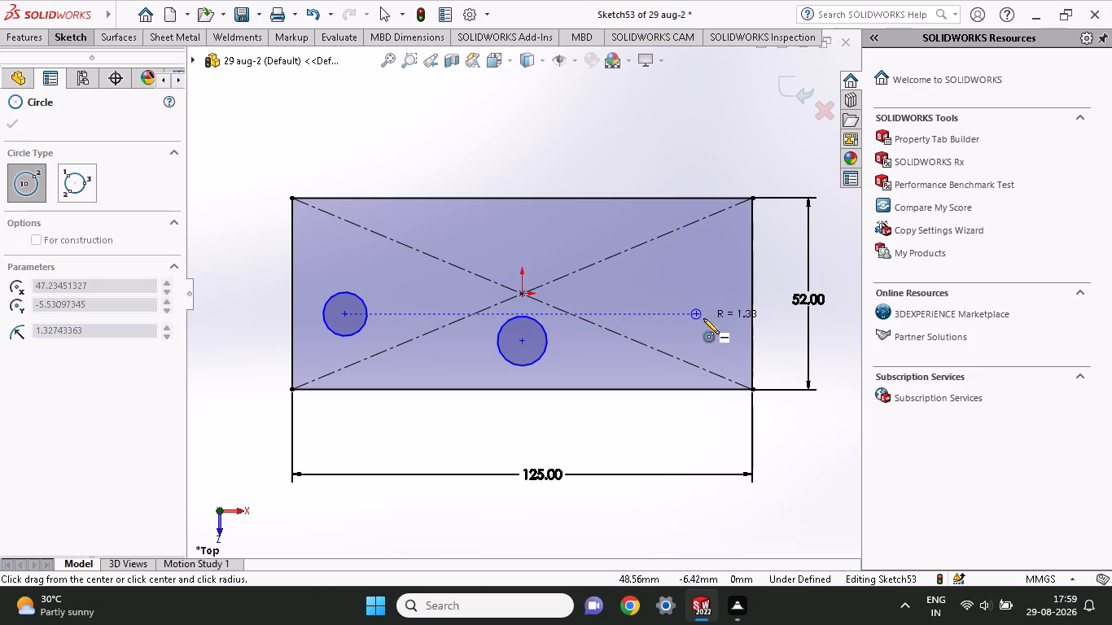
{"action": "left_click", "coordinate": [714, 334]}
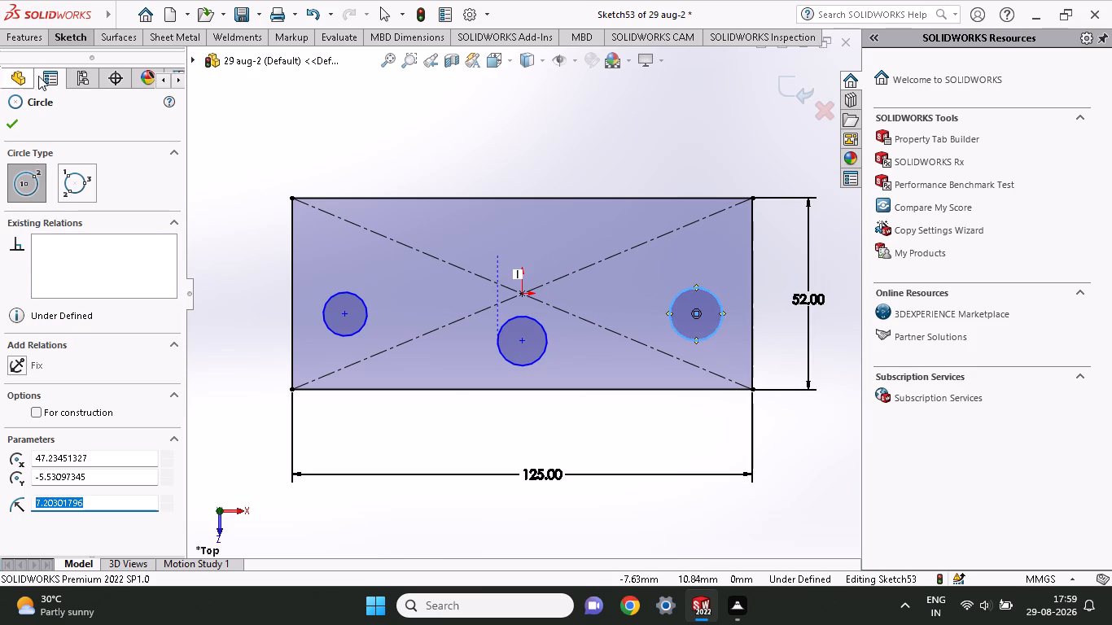
Dimension the left circle's diameter to 10 mm.
{"action": "left_click", "coordinate": [58, 44]}
{"action": "left_click", "coordinate": [56, 67]}
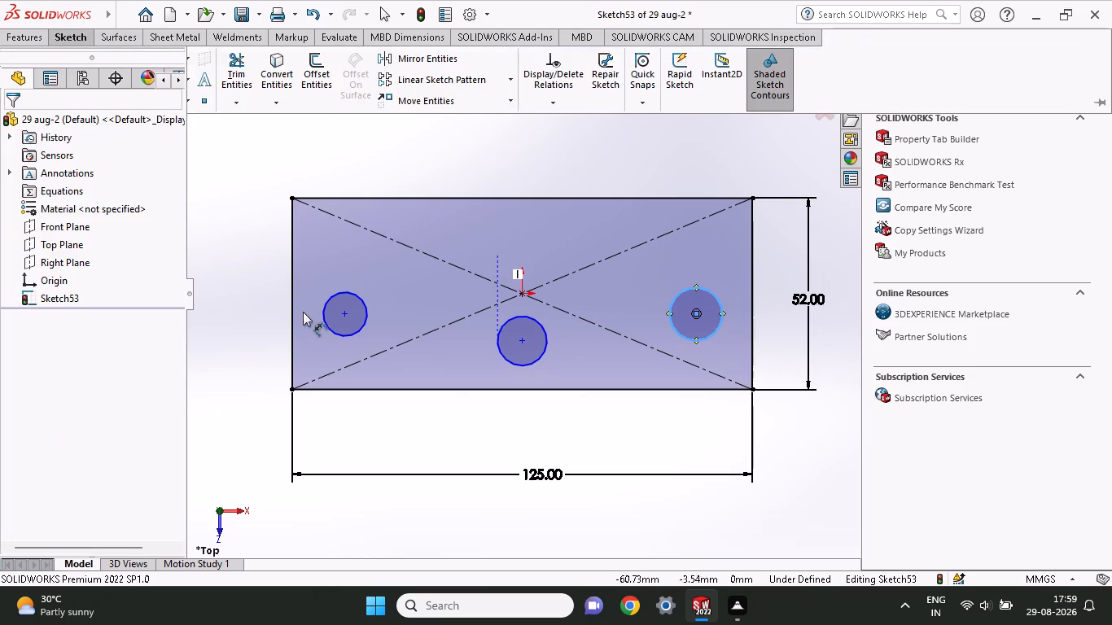
{"action": "left_click", "coordinate": [327, 329]}
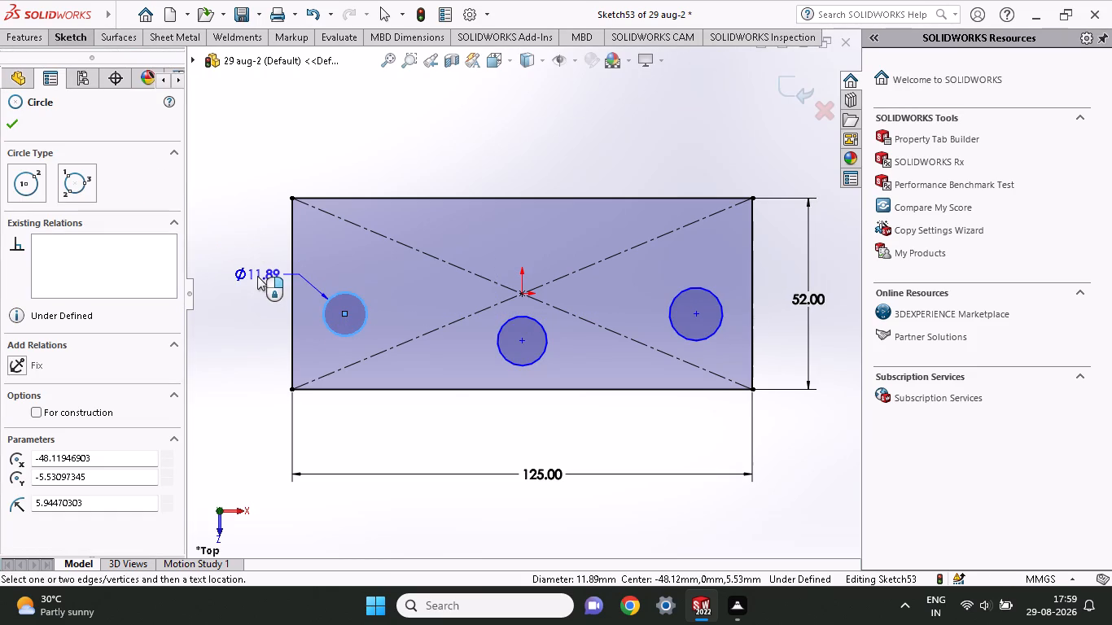
{"action": "left_click", "coordinate": [248, 288]}
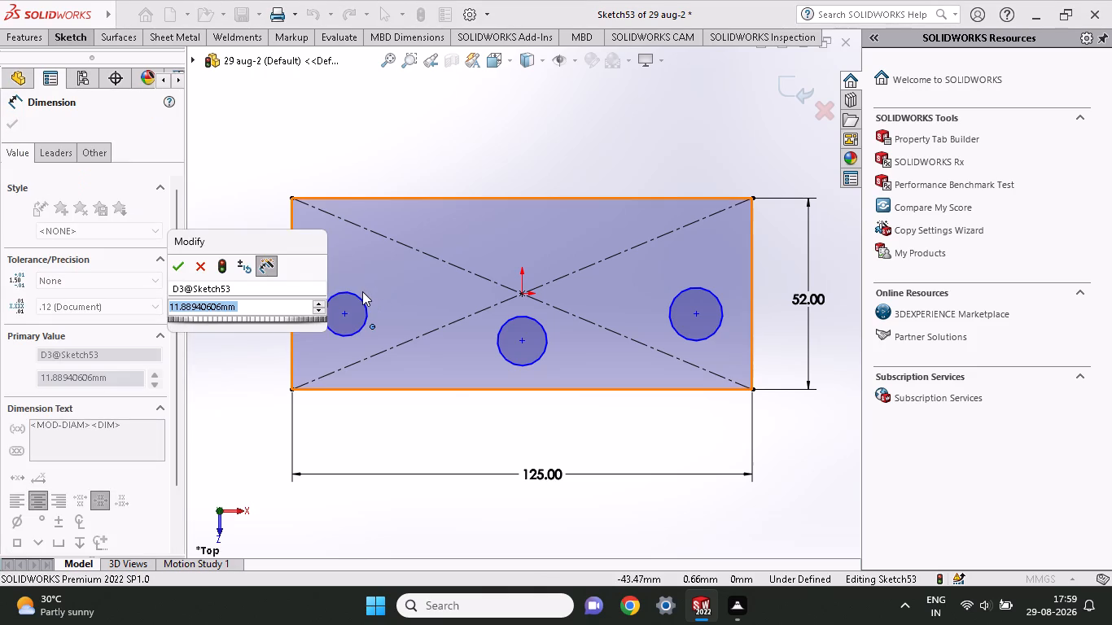
{"action": "type", "text": "10"}
{"action": "key", "text": "Return"}
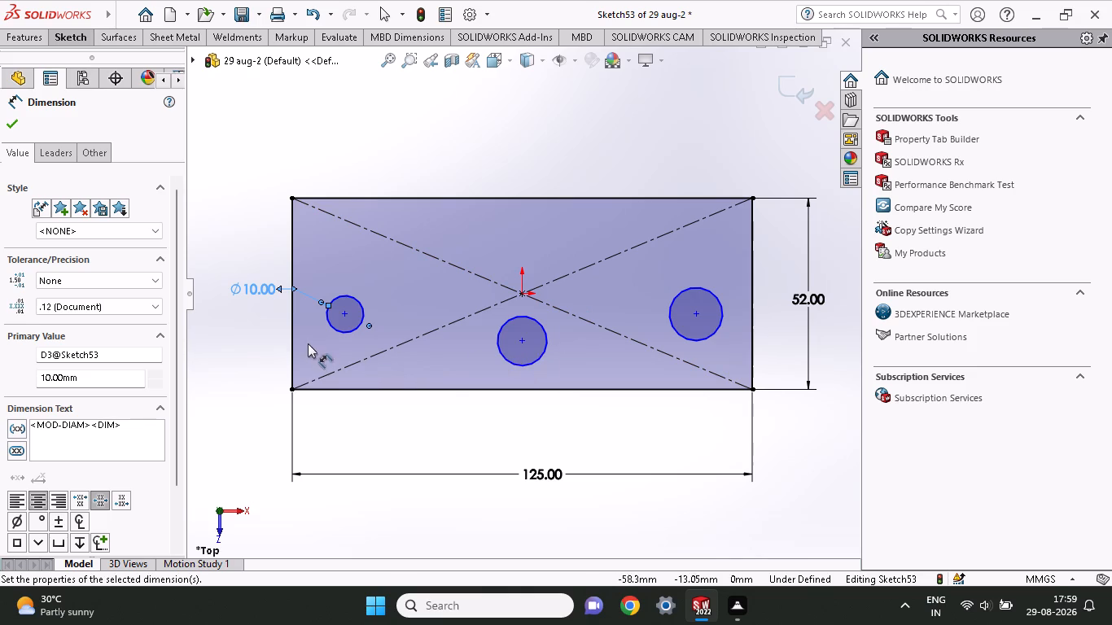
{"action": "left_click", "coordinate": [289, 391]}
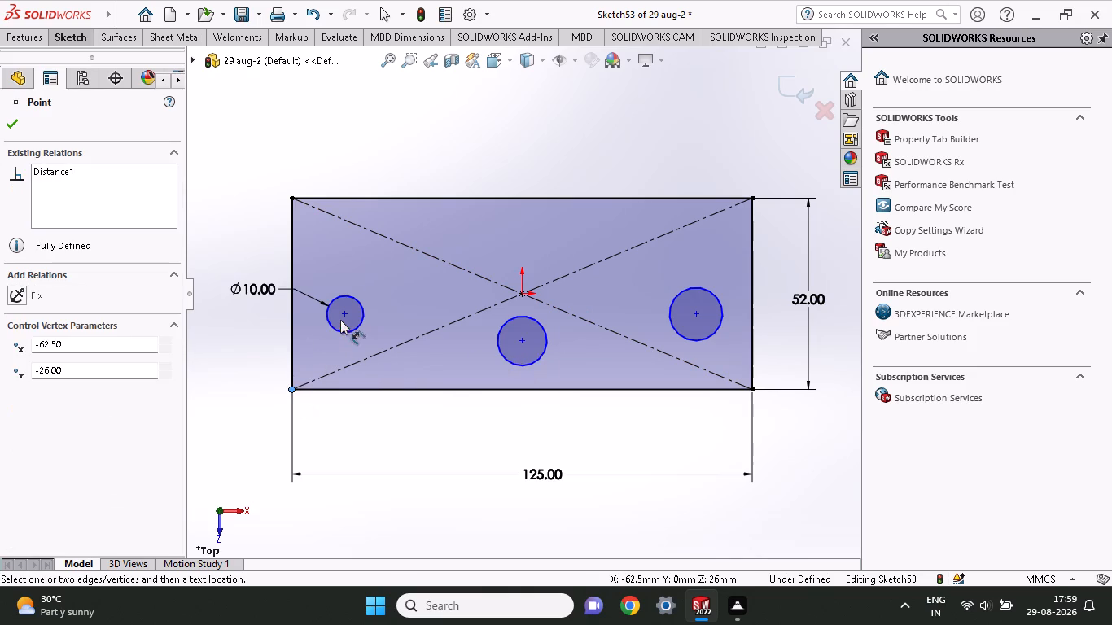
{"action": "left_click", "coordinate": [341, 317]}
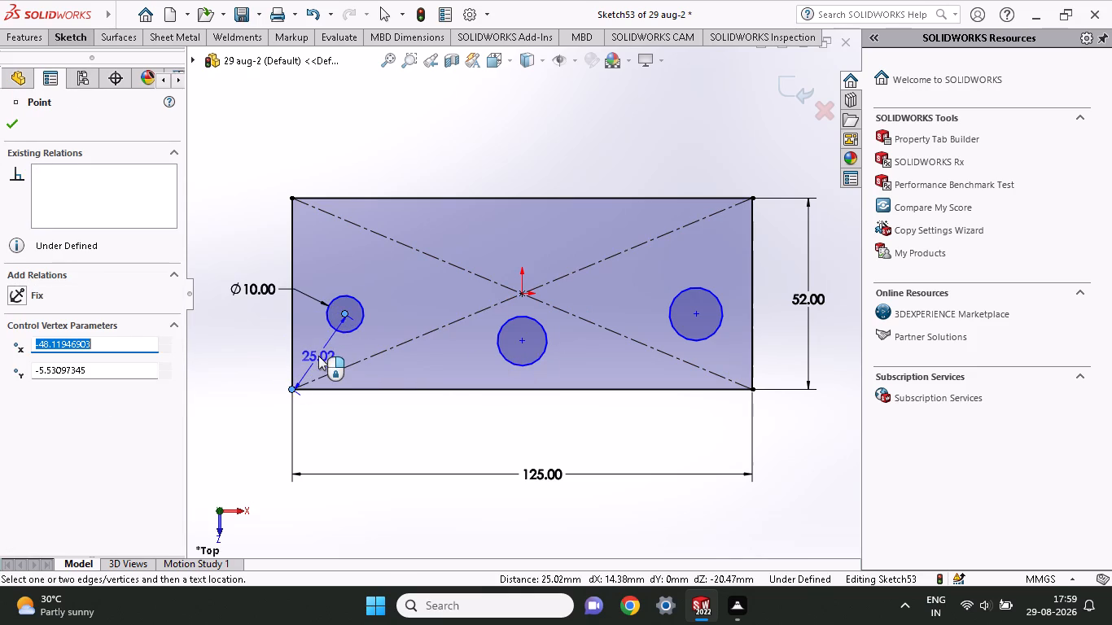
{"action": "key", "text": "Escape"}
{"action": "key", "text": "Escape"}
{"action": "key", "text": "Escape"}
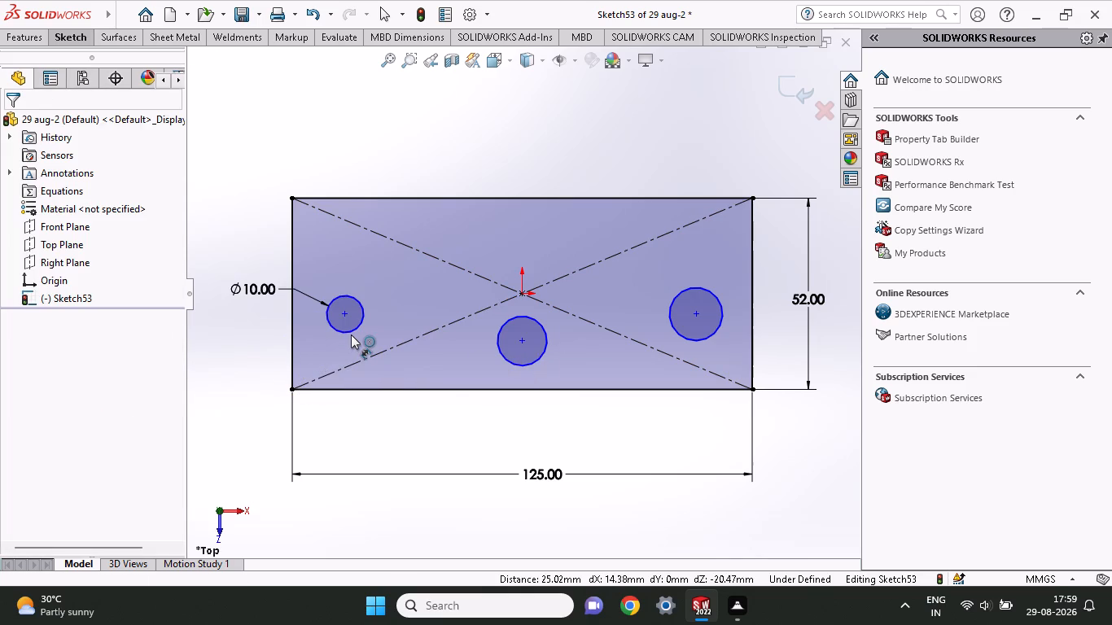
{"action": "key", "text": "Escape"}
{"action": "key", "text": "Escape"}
Add an Equal relation between the left, middle and right circles.
{"action": "left_click", "coordinate": [357, 326], "text": "shift"}
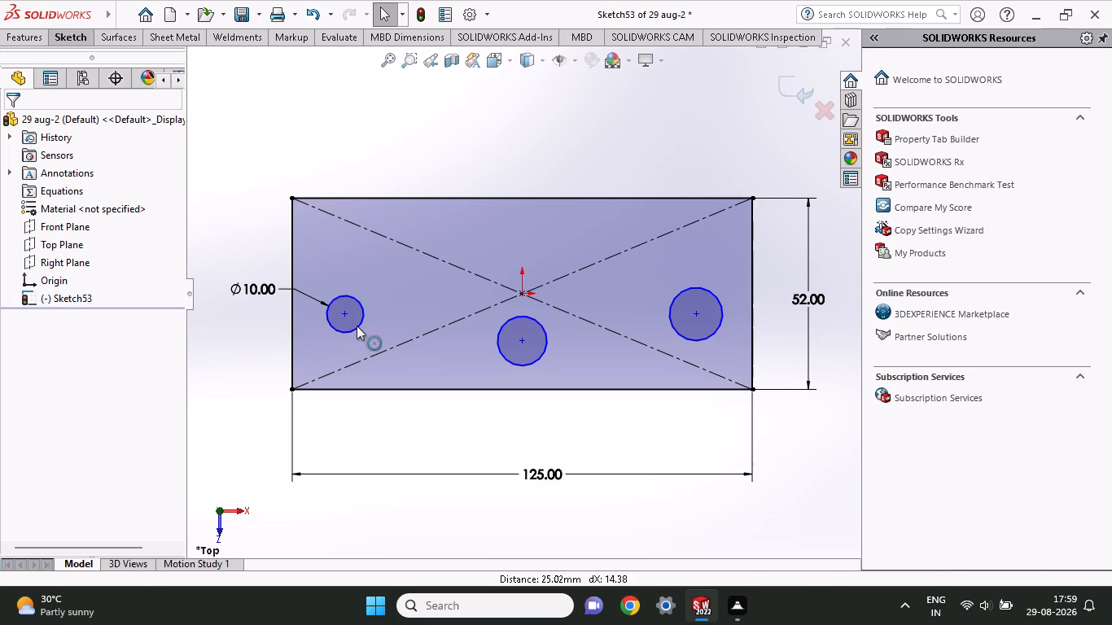
{"action": "left_click", "coordinate": [508, 363], "text": "shift"}
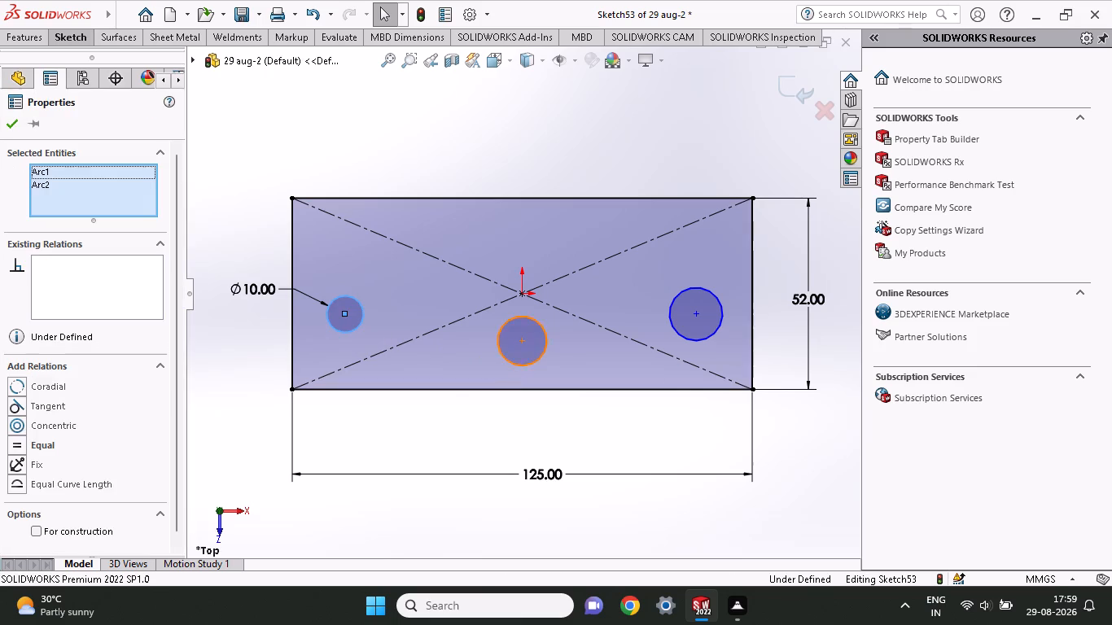
{"action": "left_click", "coordinate": [695, 341], "text": "shift"}
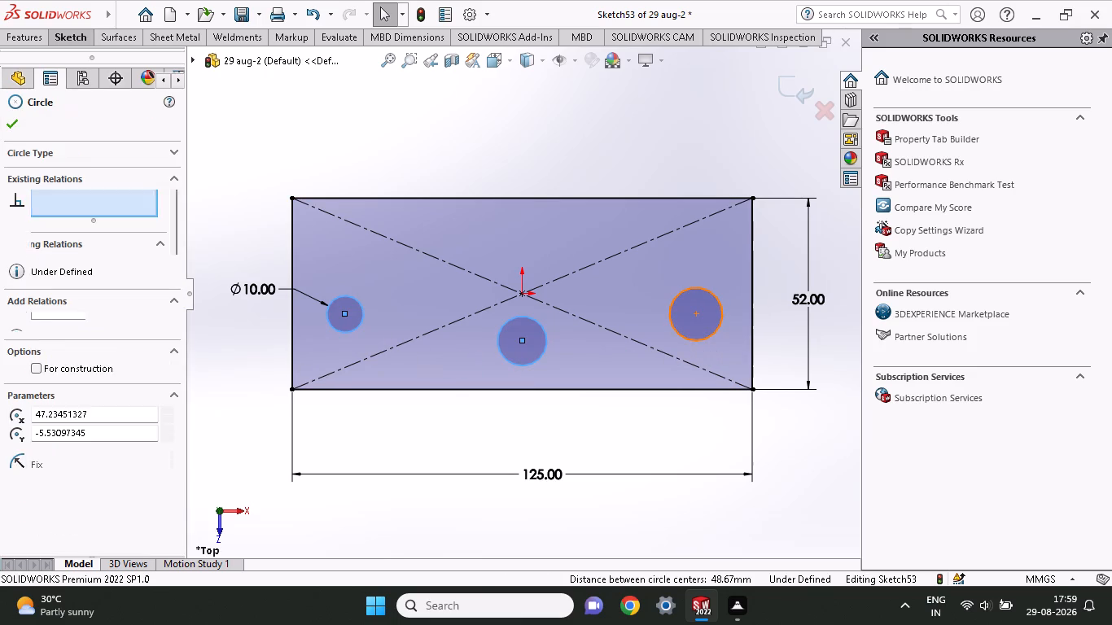
{"action": "left_click", "coordinate": [47, 422]}
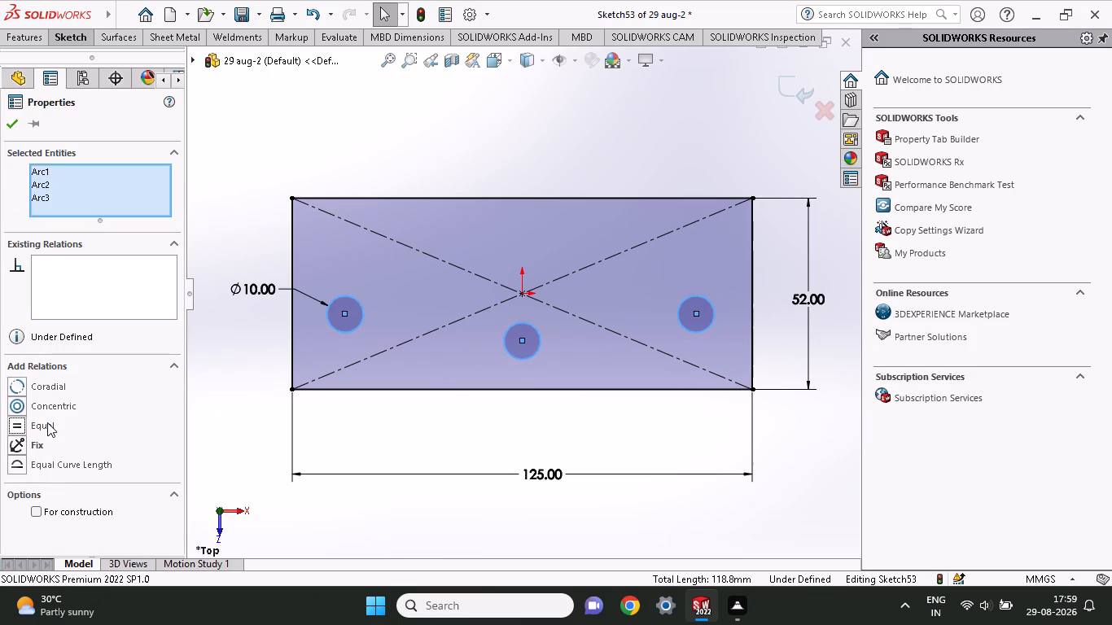
{"action": "left_click", "coordinate": [8, 129]}
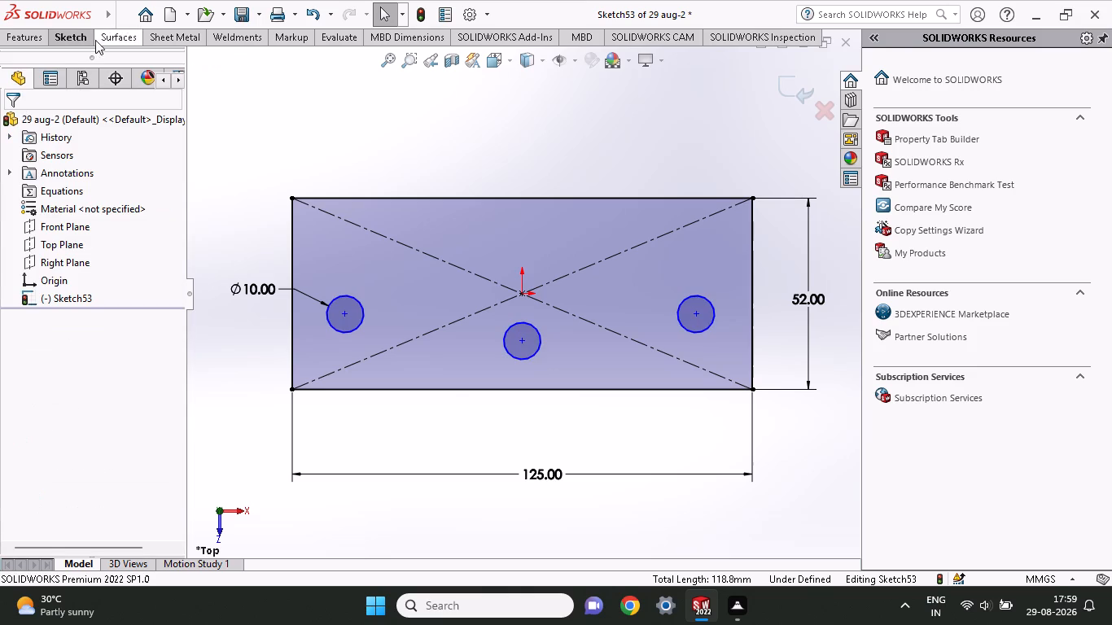
Dimension the left circle's center 20 mm vertically above the rectangle's lower-left corner.
{"action": "left_click", "coordinate": [77, 42]}
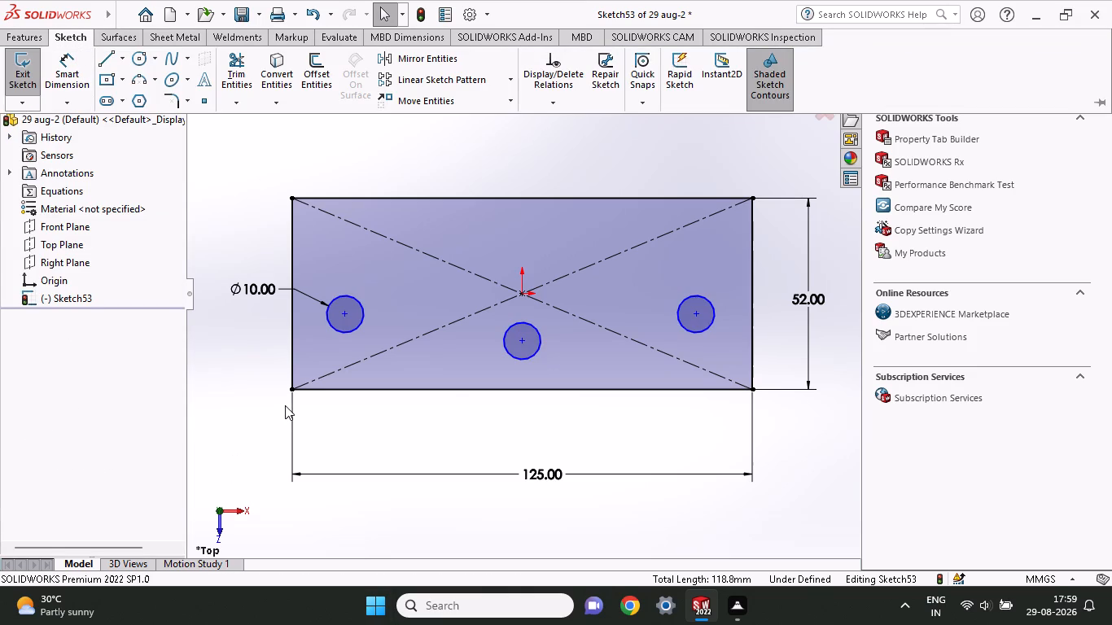
{"action": "left_click", "coordinate": [85, 86]}
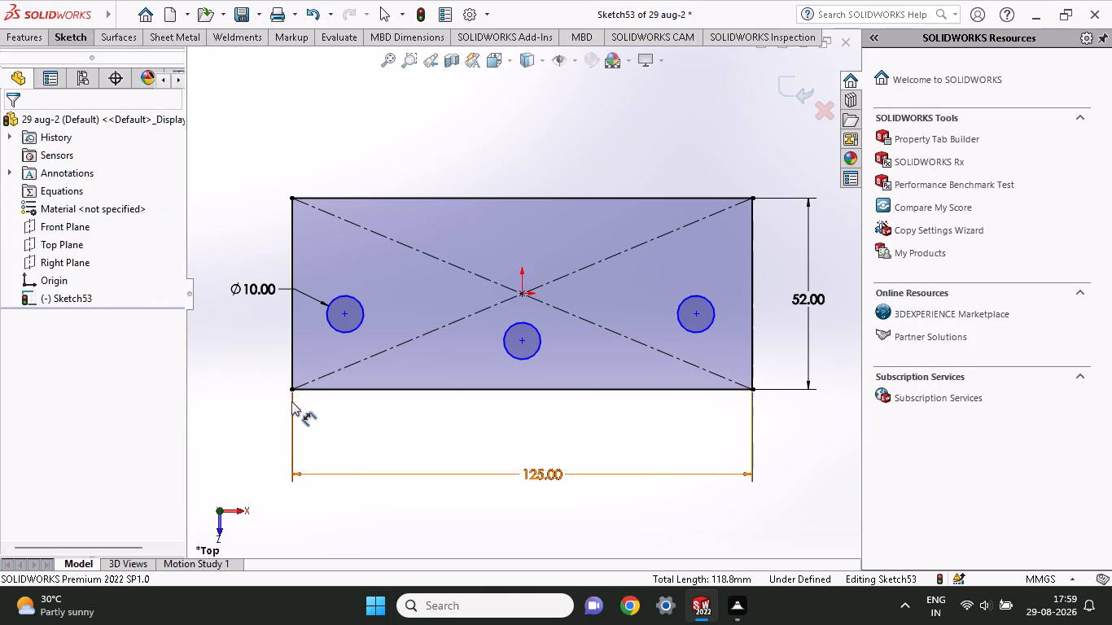
{"action": "left_click", "coordinate": [291, 391]}
{"action": "left_click", "coordinate": [341, 313]}
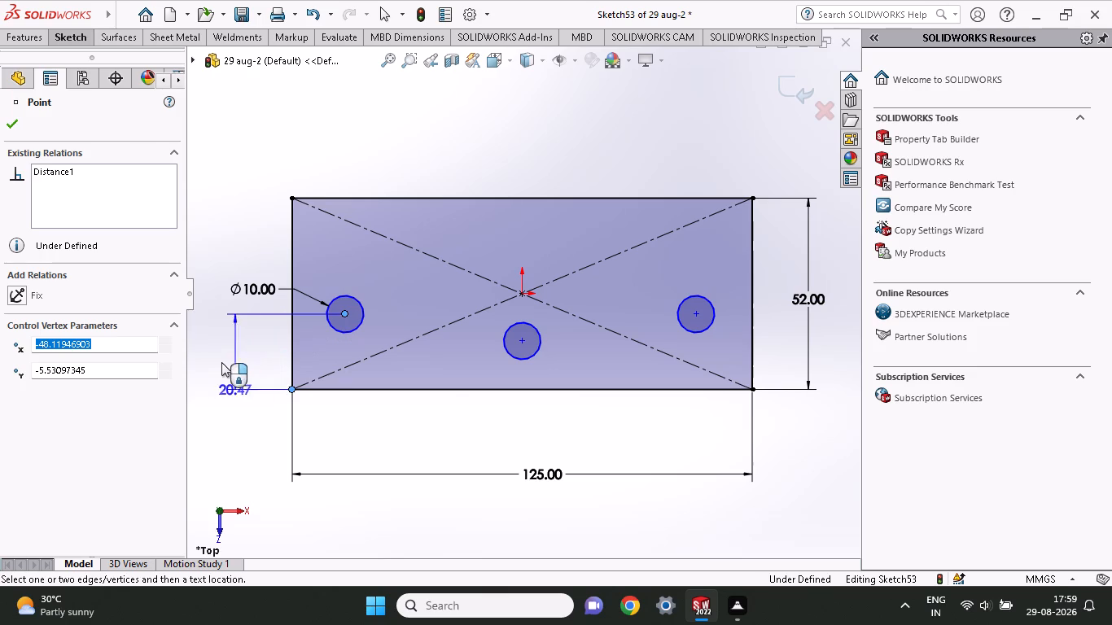
{"action": "left_click", "coordinate": [216, 364]}
{"action": "type", "text": "20"}
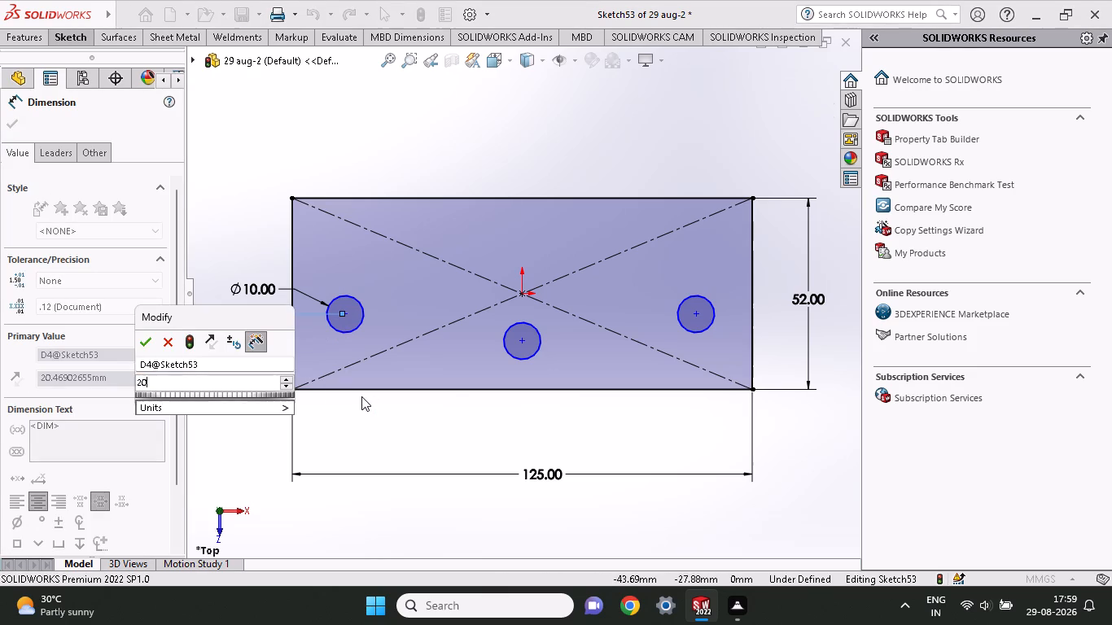
{"action": "key", "text": "Return"}
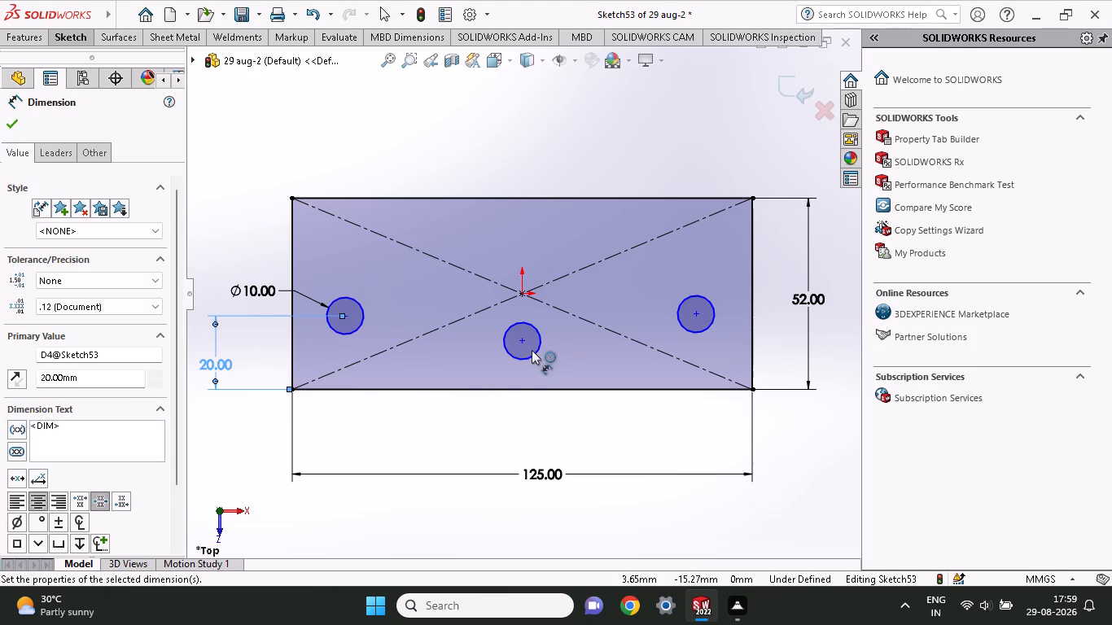
Dimension the middle circle's center 10 mm vertically above the rectangle's lower-left corner.
{"action": "left_click", "coordinate": [523, 343]}
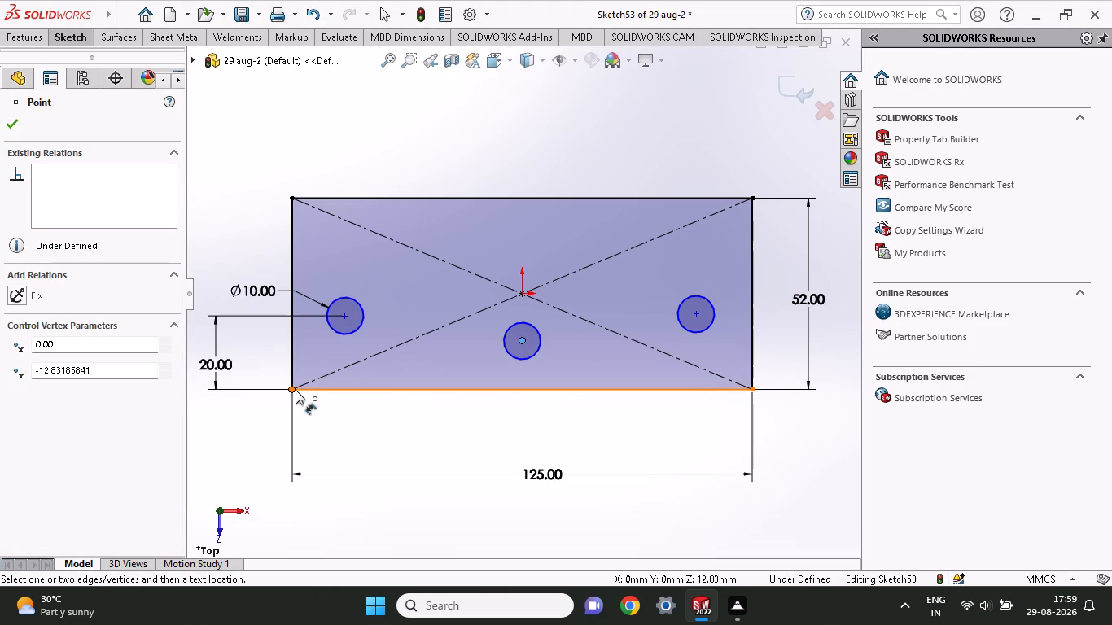
{"action": "left_click", "coordinate": [296, 390]}
{"action": "left_click", "coordinate": [276, 372]}
{"action": "type", "text": "10"}
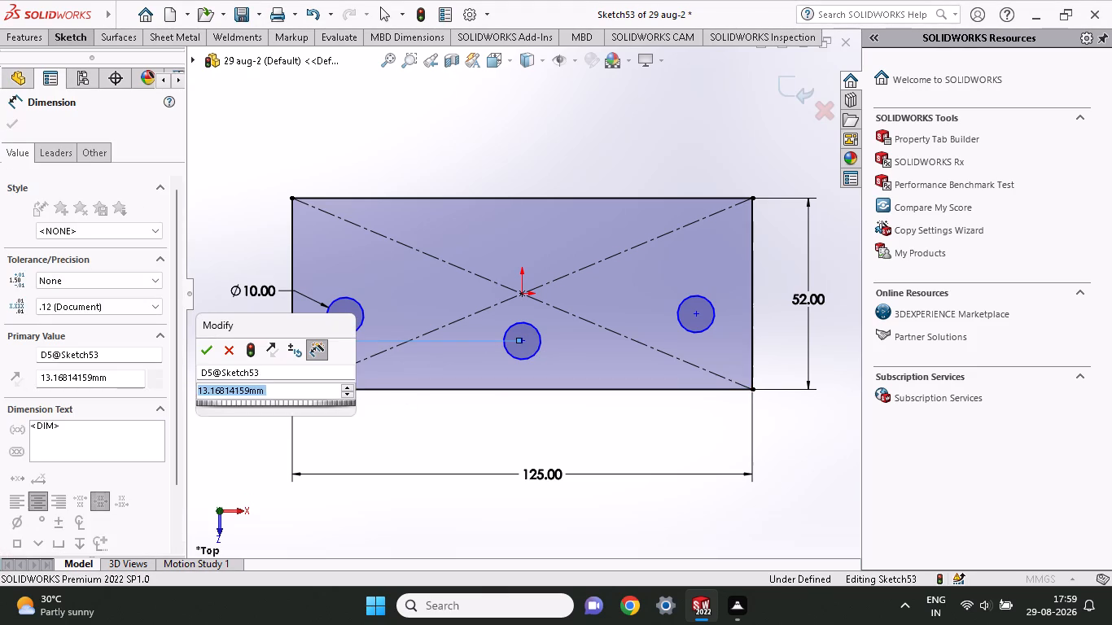
{"action": "key", "text": "Return"}
{"action": "key", "text": "Escape"}
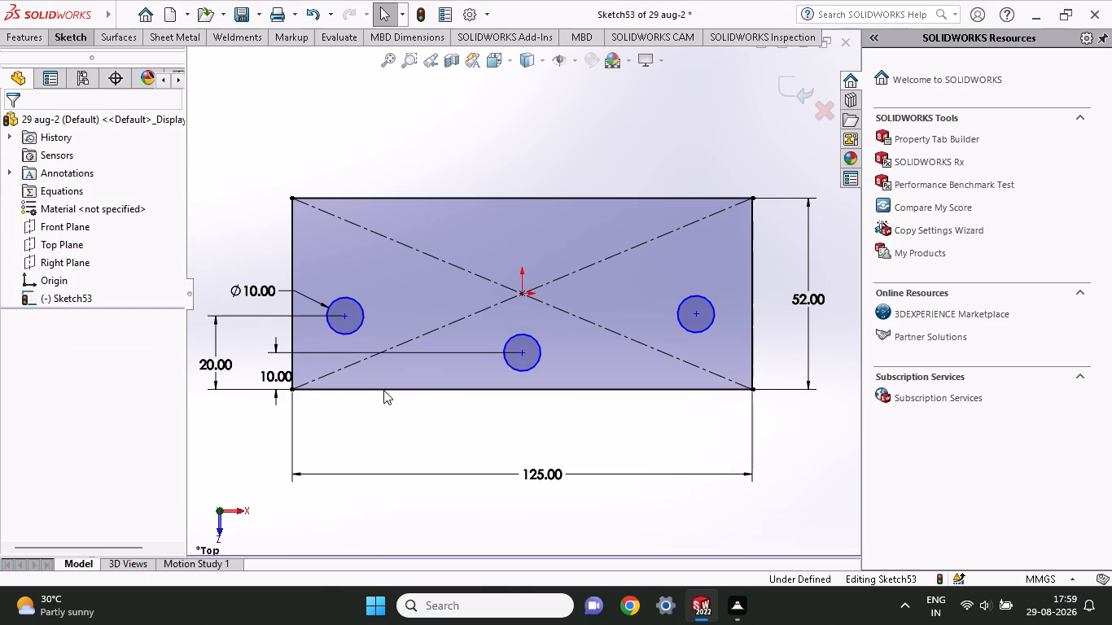
Add a Horizontal relation between the center points of the left and right circles.
{"action": "left_click", "coordinate": [342, 312], "text": "shift"}
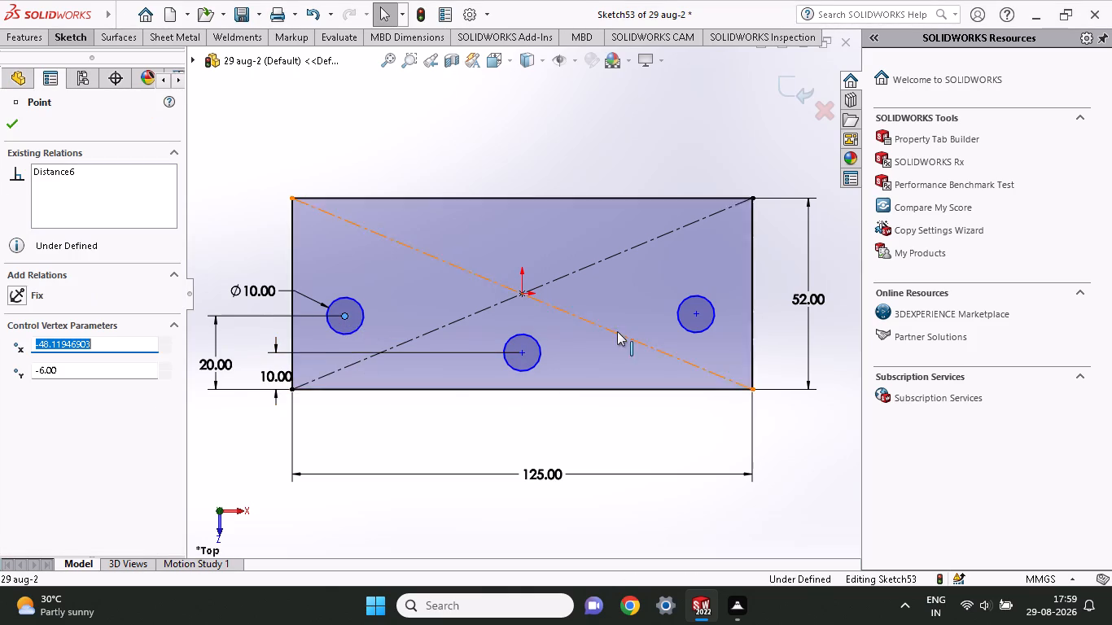
{"action": "left_click", "coordinate": [692, 312], "text": "shift"}
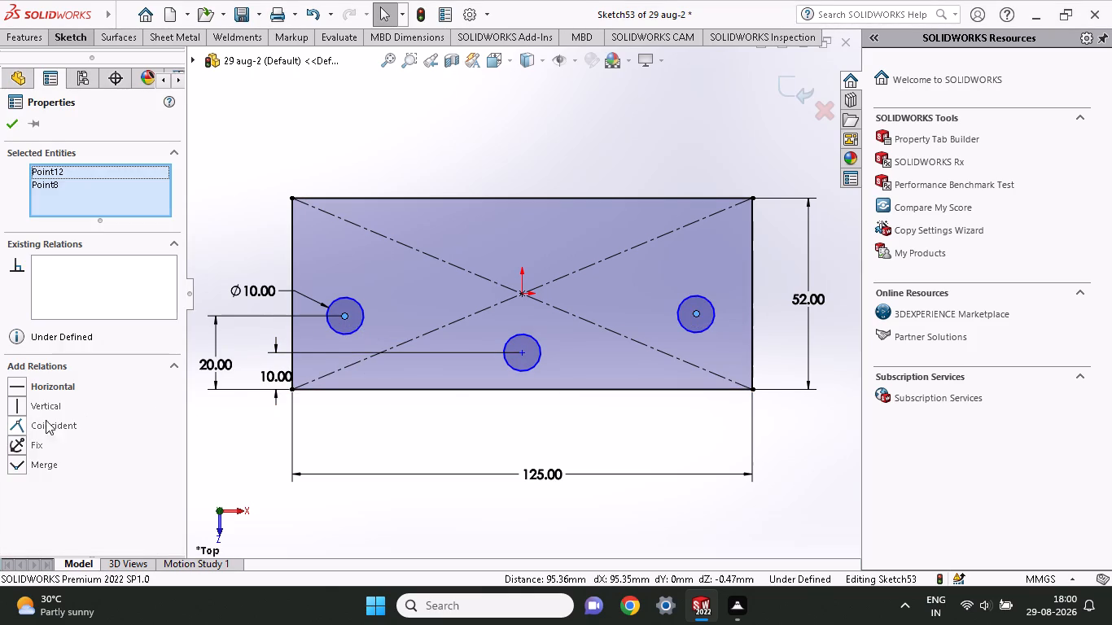
{"action": "left_click", "coordinate": [52, 389]}
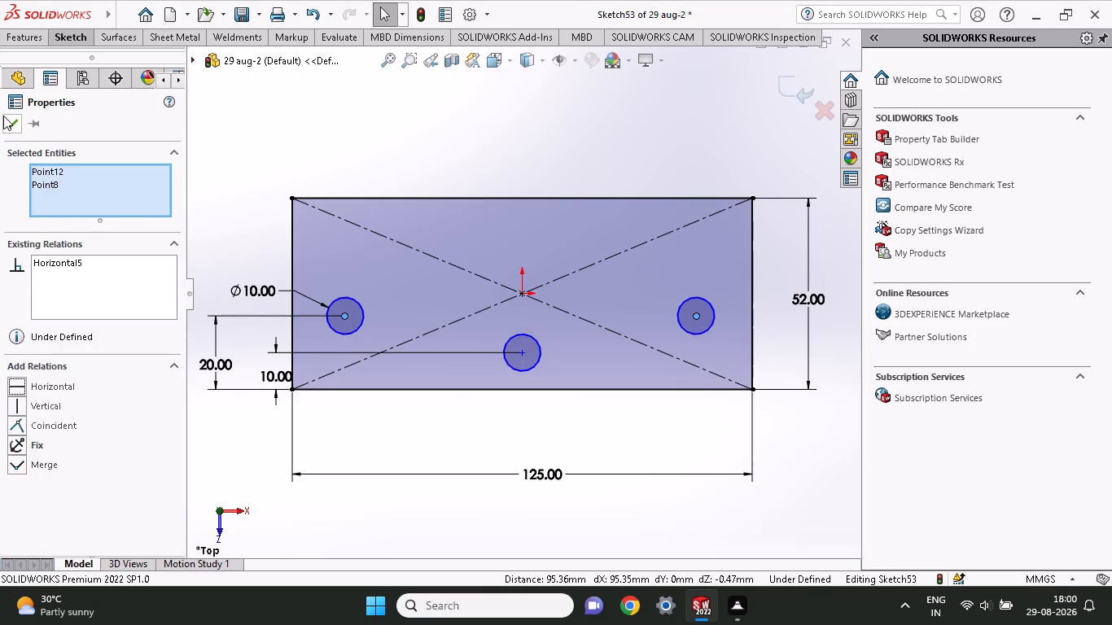
{"action": "left_click", "coordinate": [3, 117]}
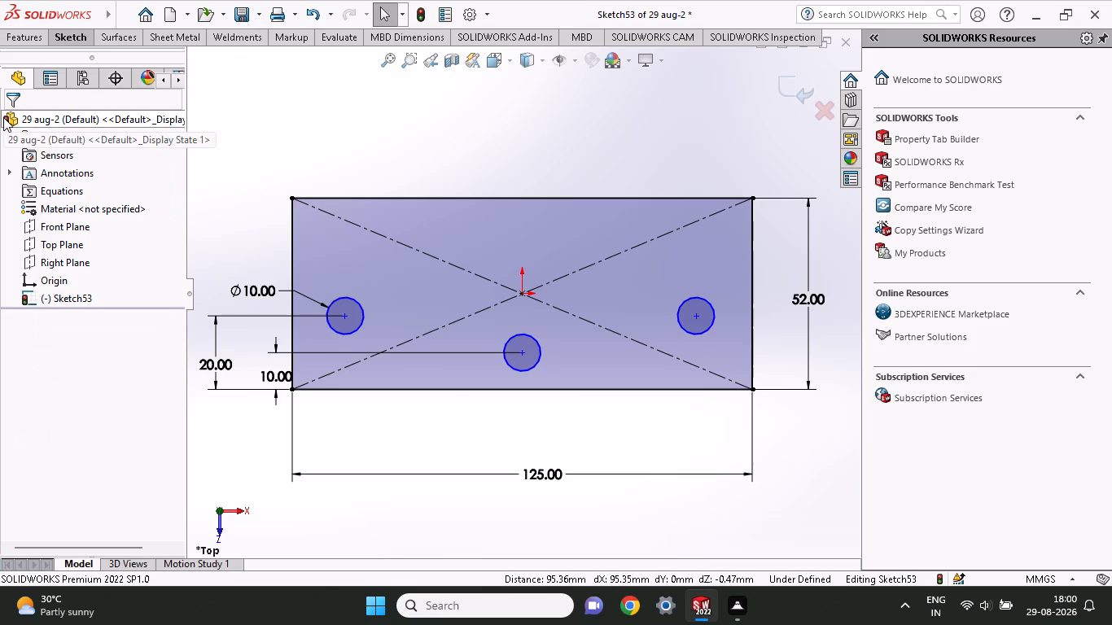
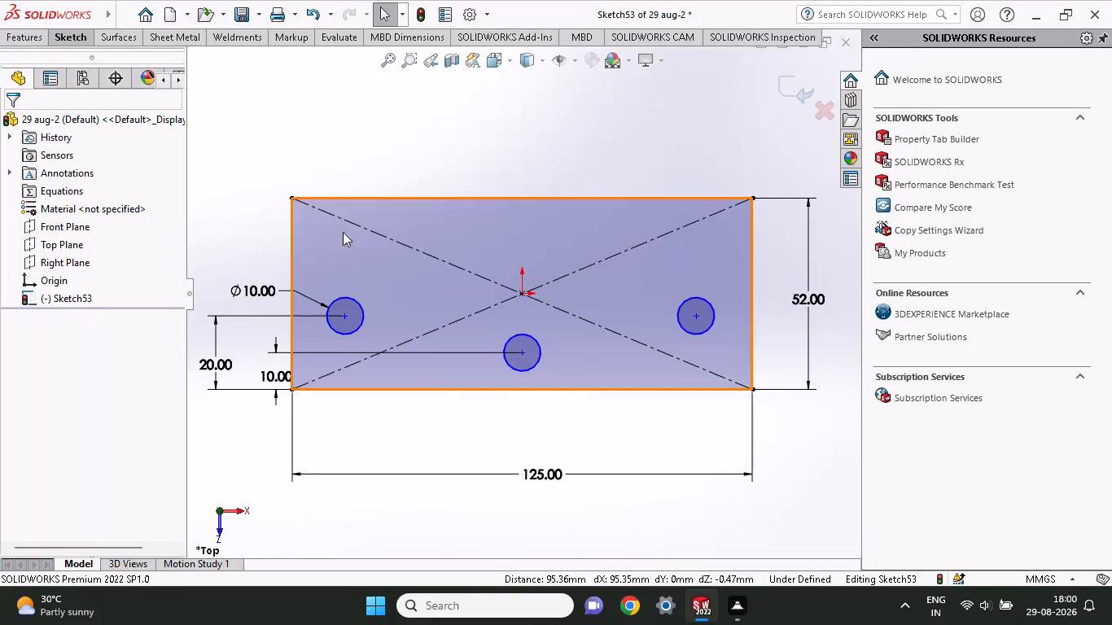
Create a sheet metal Base Flange with 2 mm thickness from the plate sketch with the three holes.
{"action": "left_click", "coordinate": [37, 38]}
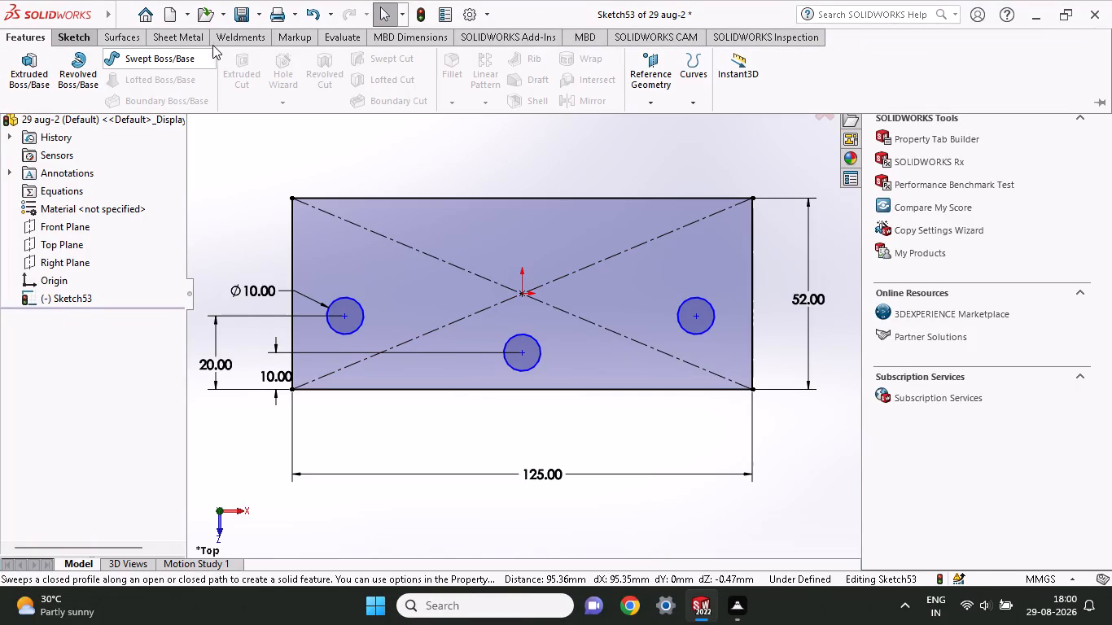
{"action": "left_click", "coordinate": [183, 37]}
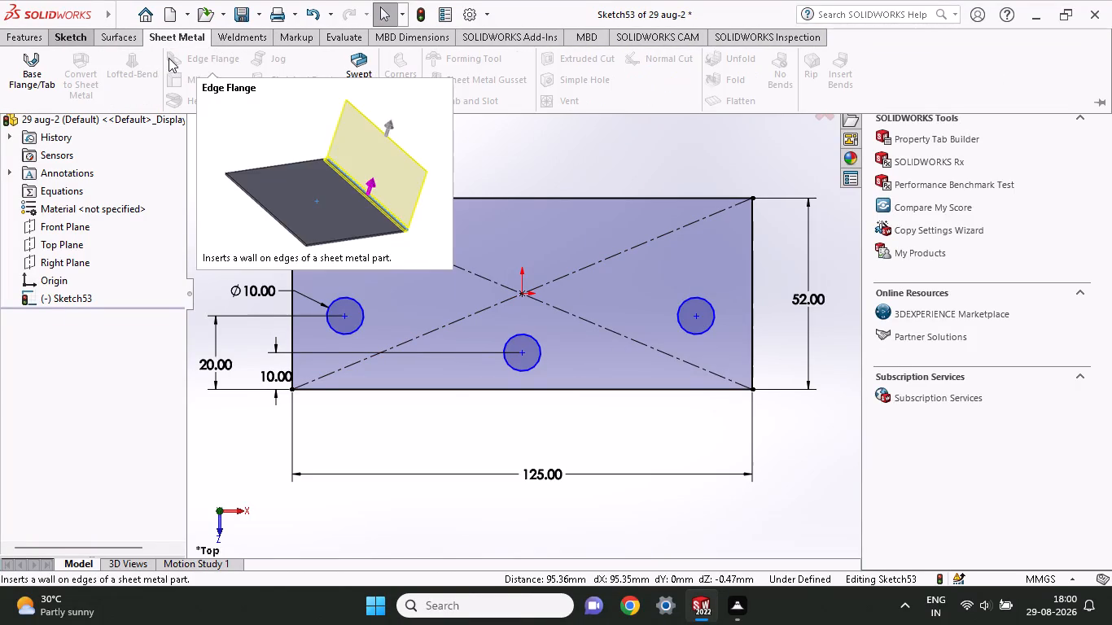
{"action": "left_click", "coordinate": [41, 63]}
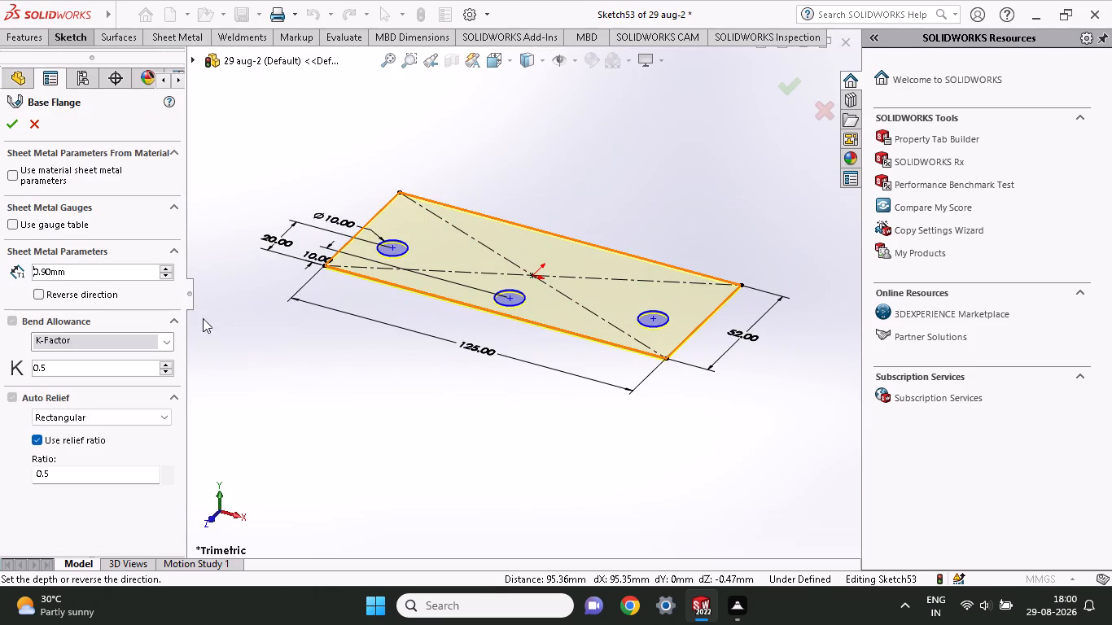
{"action": "left_click_drag", "start_coordinate": [76, 273], "coordinate": [0, 238]}
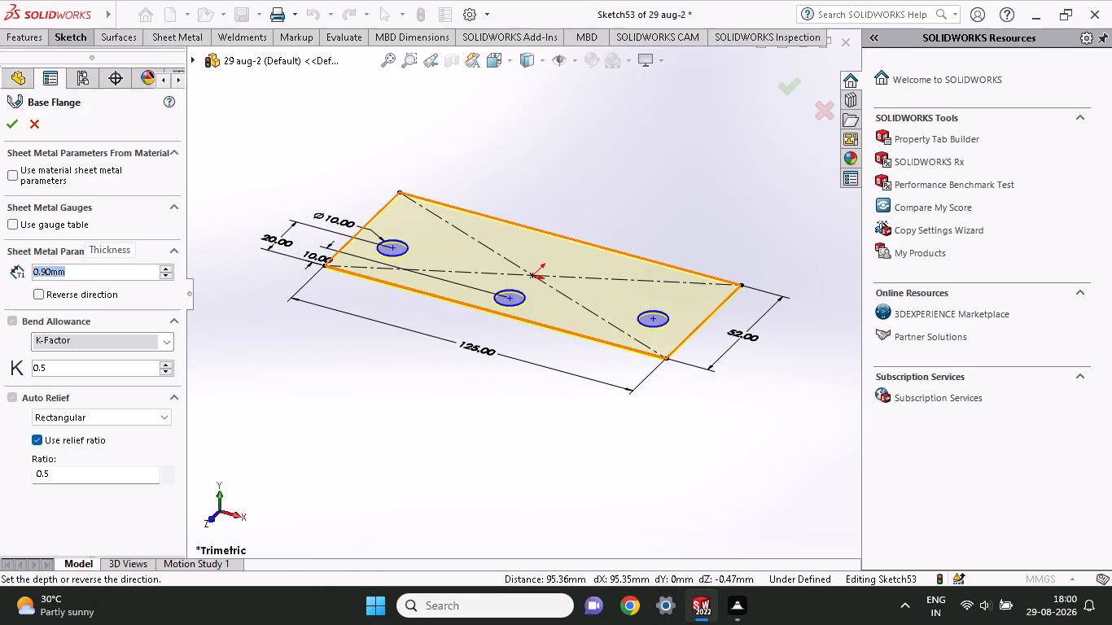
{"action": "left_click_drag", "start_coordinate": [0, 238], "coordinate": [0, 221]}
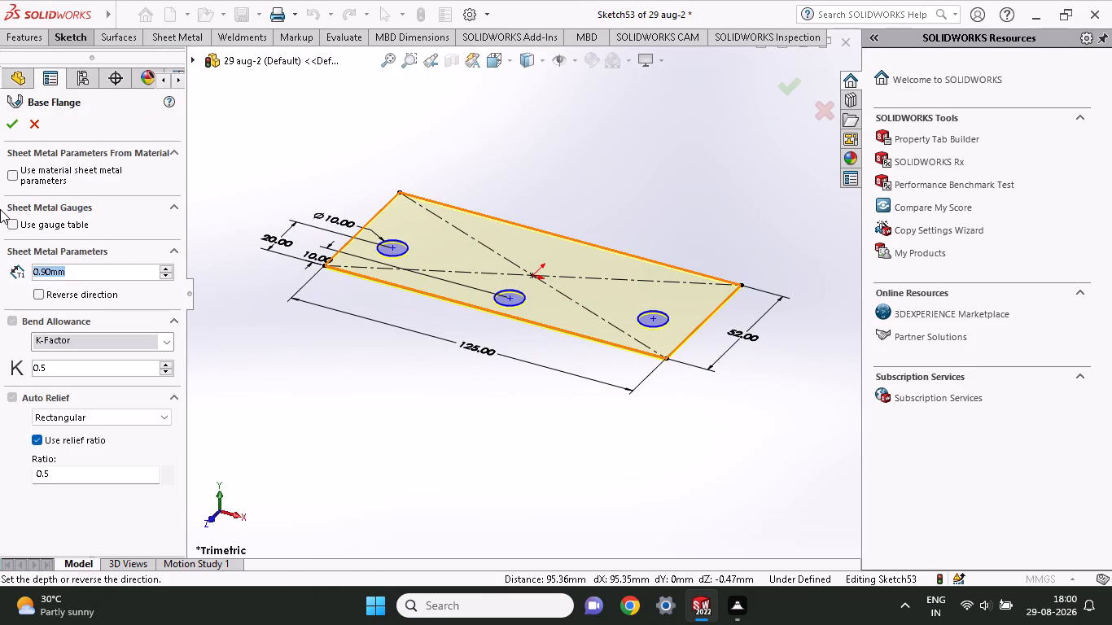
{"action": "key", "text": "2"}
{"action": "key", "text": "Return"}
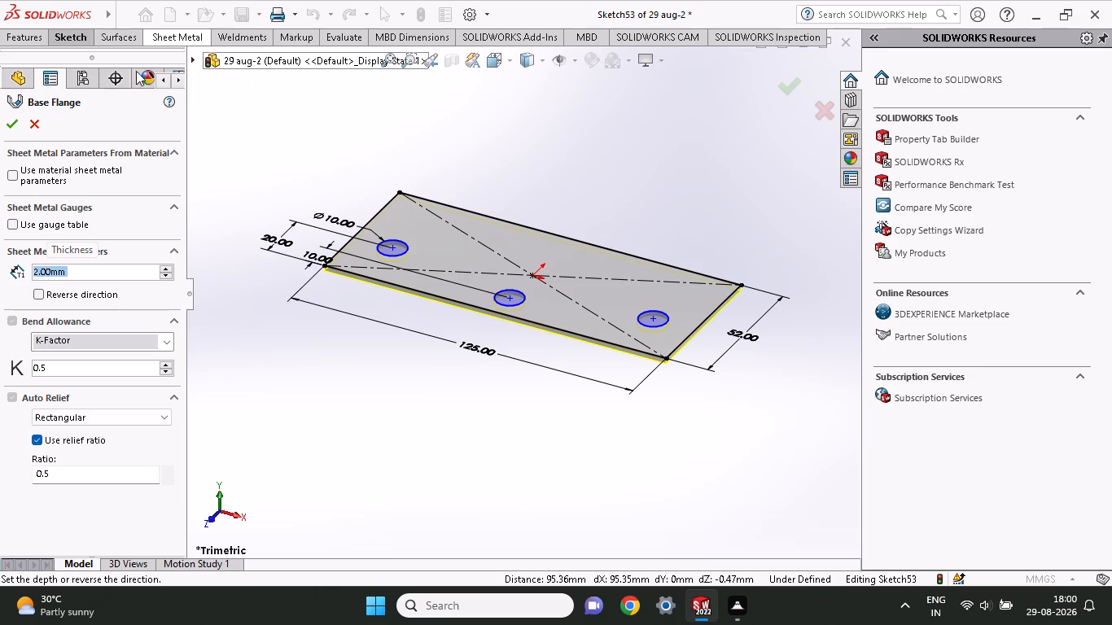
{"action": "left_click", "coordinate": [11, 131]}
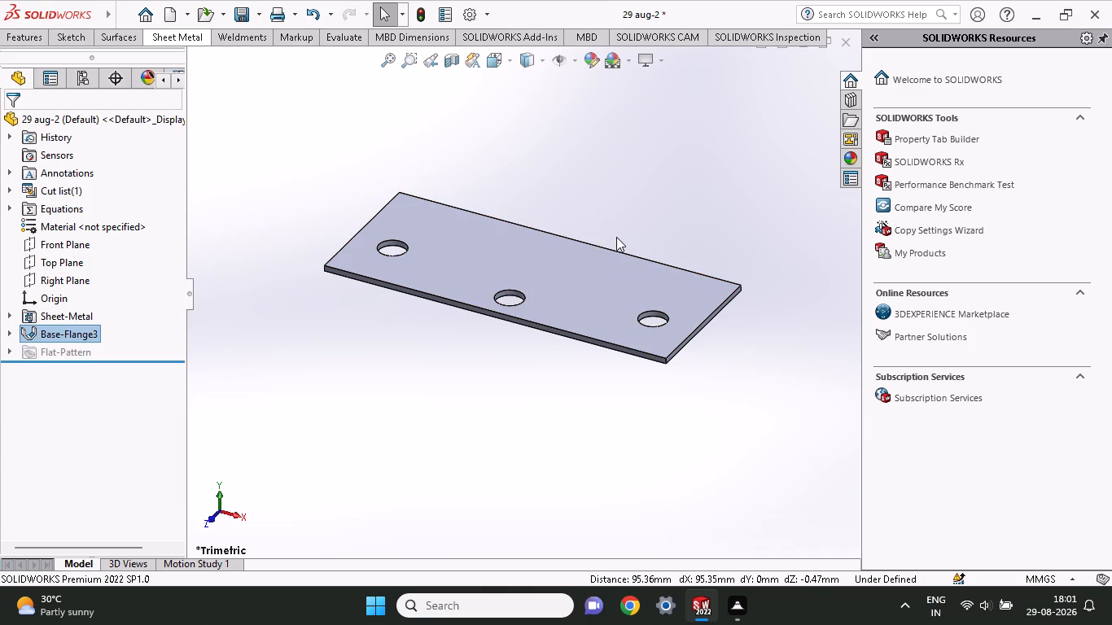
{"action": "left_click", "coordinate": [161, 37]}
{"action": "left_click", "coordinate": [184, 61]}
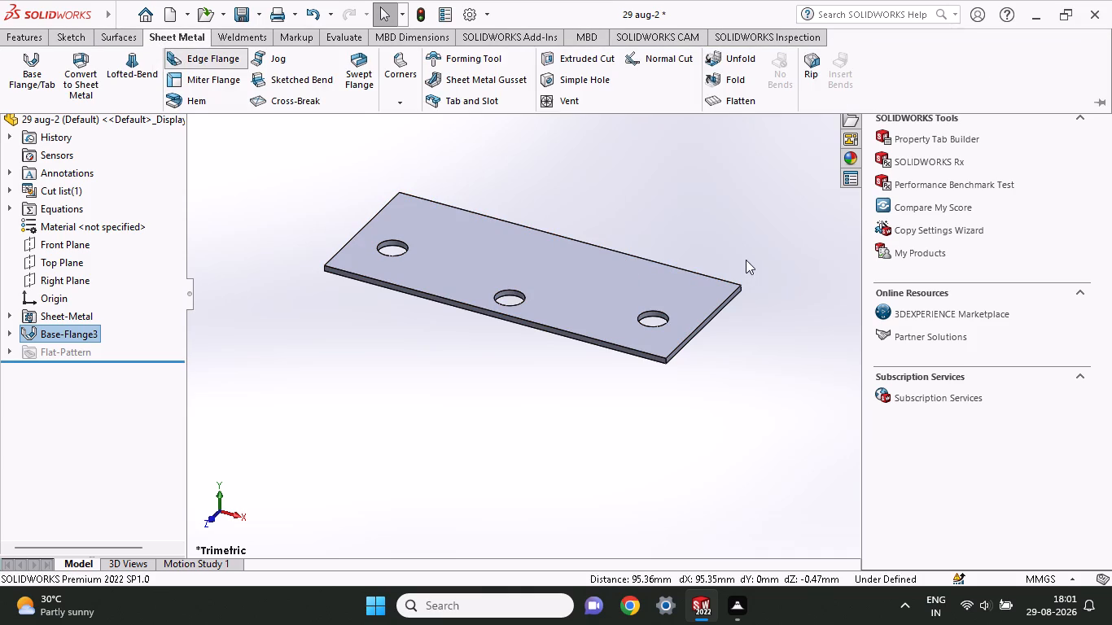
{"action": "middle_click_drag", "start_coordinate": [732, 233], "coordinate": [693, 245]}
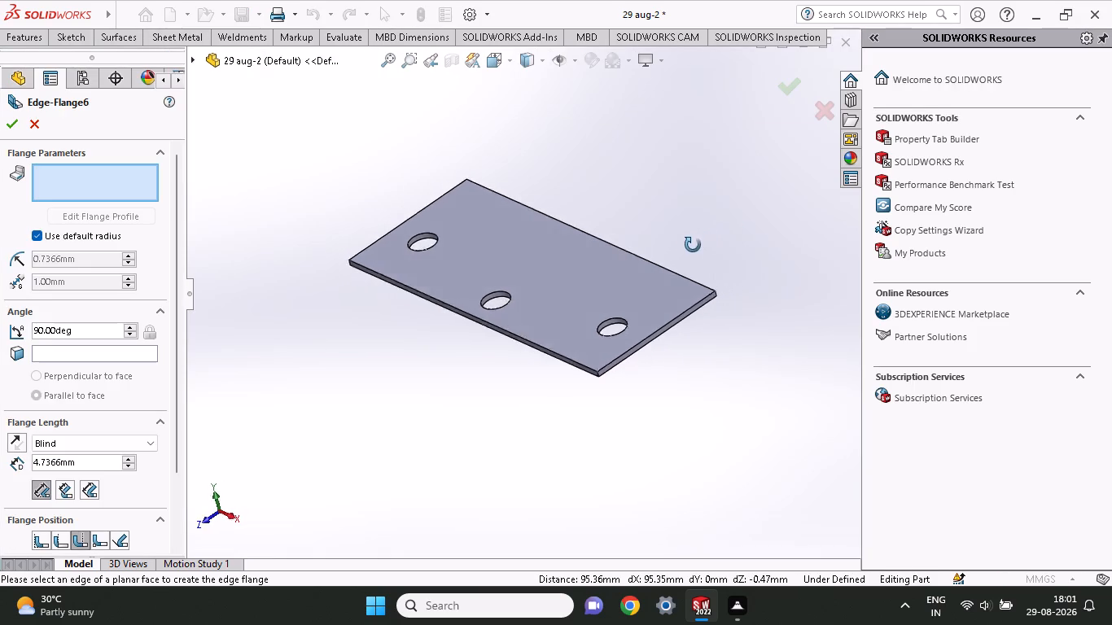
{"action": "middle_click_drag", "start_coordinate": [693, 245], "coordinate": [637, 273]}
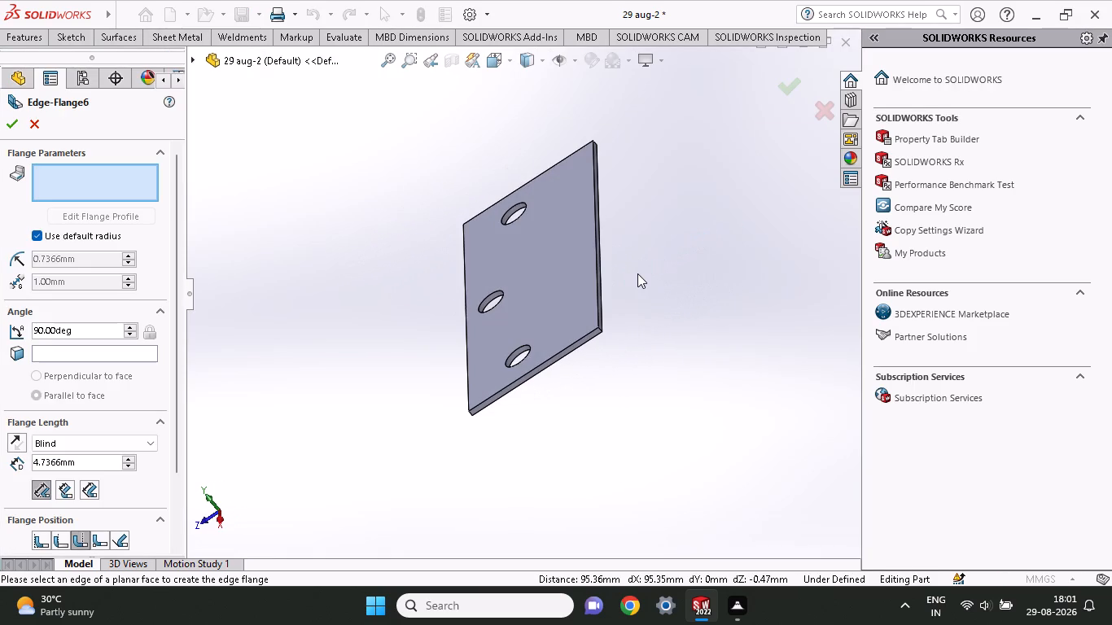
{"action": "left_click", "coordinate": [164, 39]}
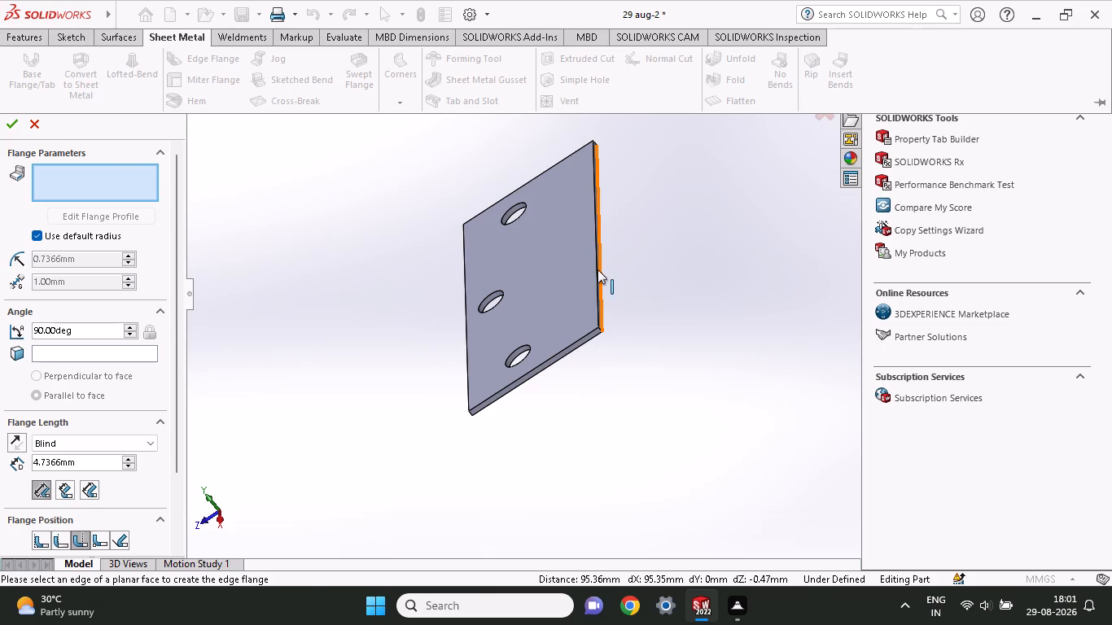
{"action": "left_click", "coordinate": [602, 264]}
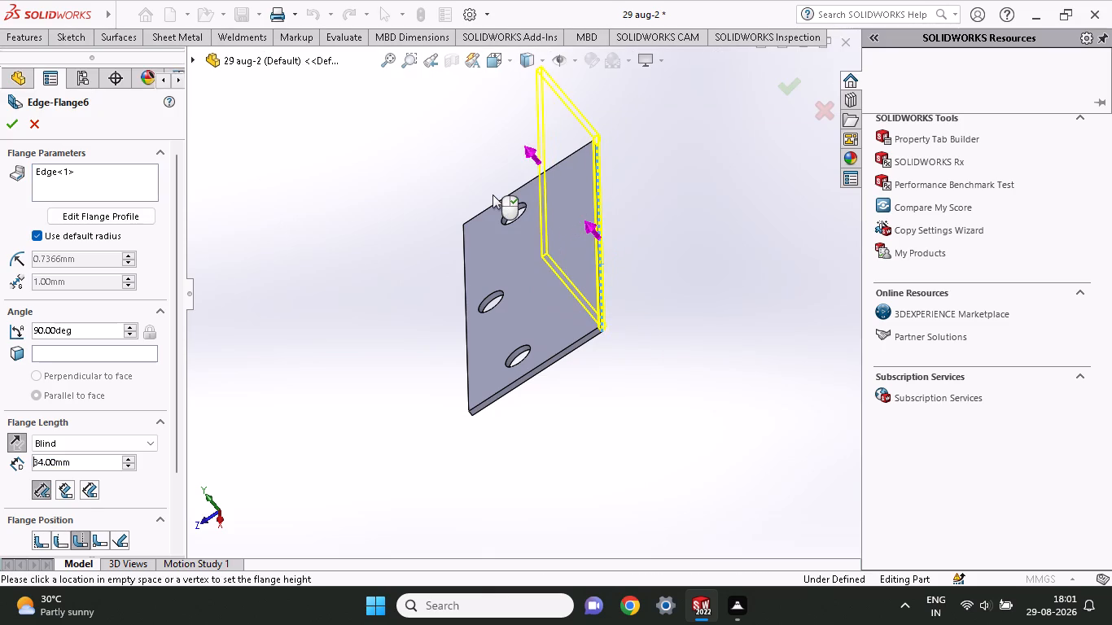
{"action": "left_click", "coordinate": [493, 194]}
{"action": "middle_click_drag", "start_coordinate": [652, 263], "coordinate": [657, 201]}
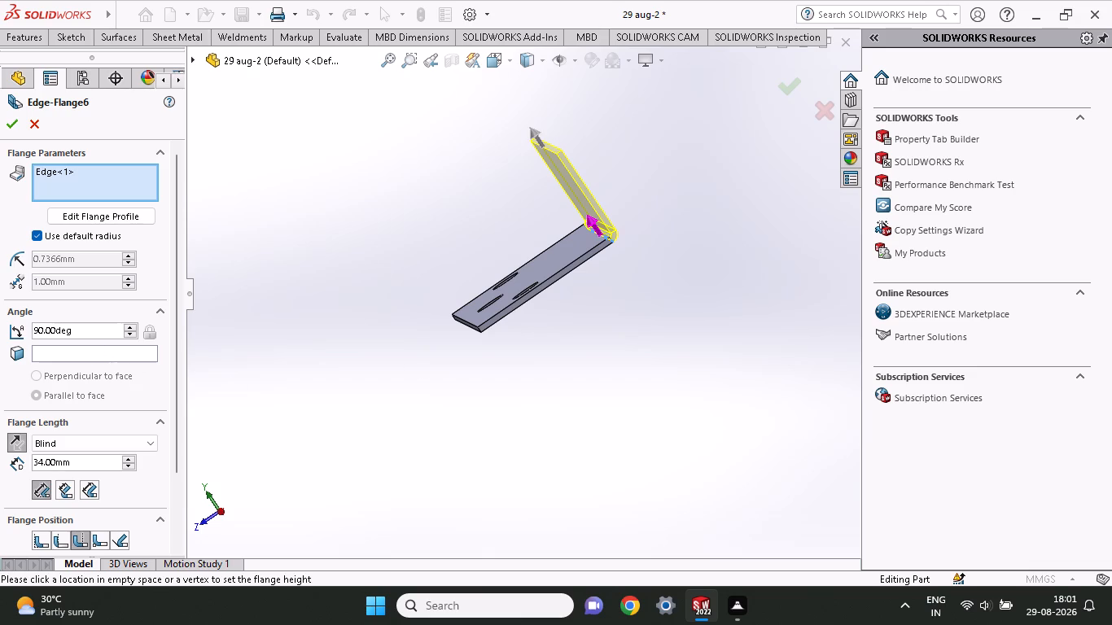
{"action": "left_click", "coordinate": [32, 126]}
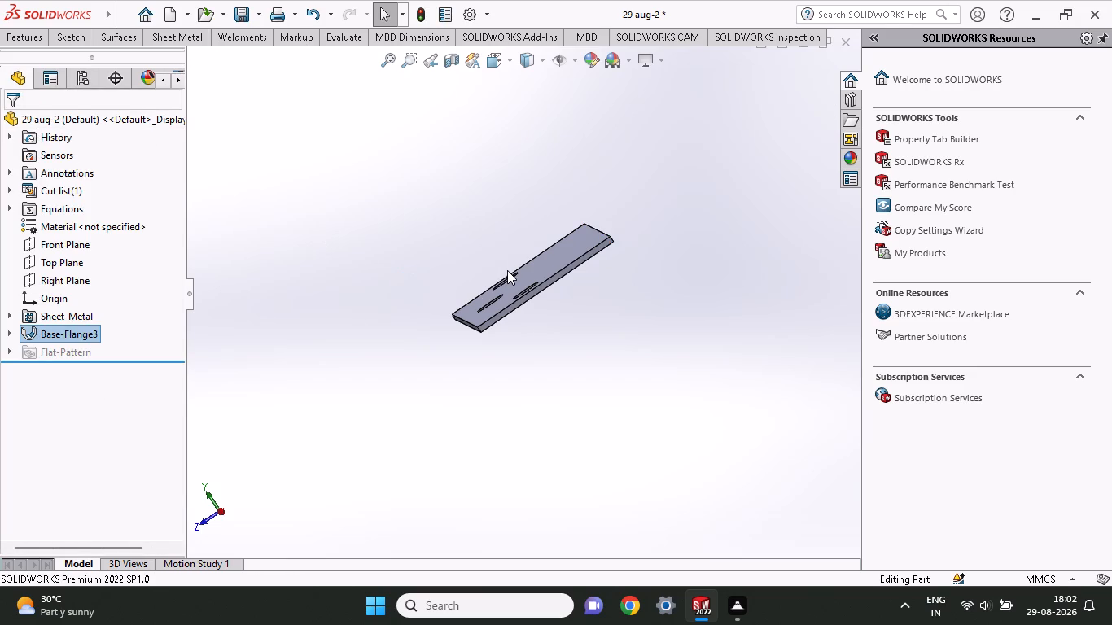
Add a rolled hem of 270° and 5 mm radius to the 125 mm edge farthest from the holes, reversed to curl over the top face.
{"action": "left_click", "coordinate": [76, 42]}
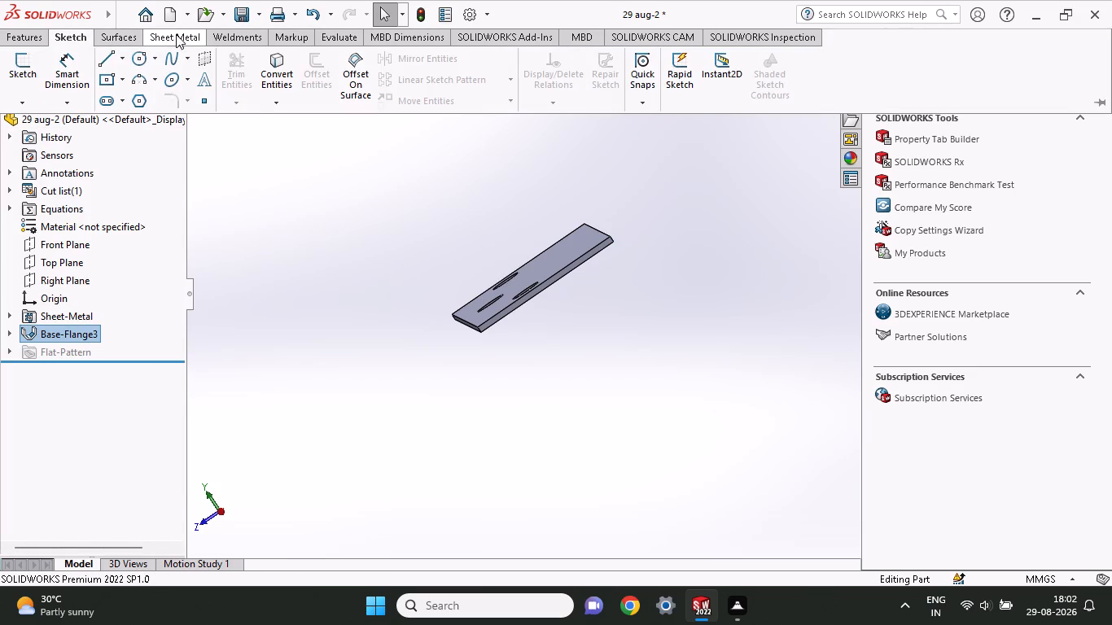
{"action": "left_click", "coordinate": [176, 34]}
{"action": "left_click", "coordinate": [180, 103]}
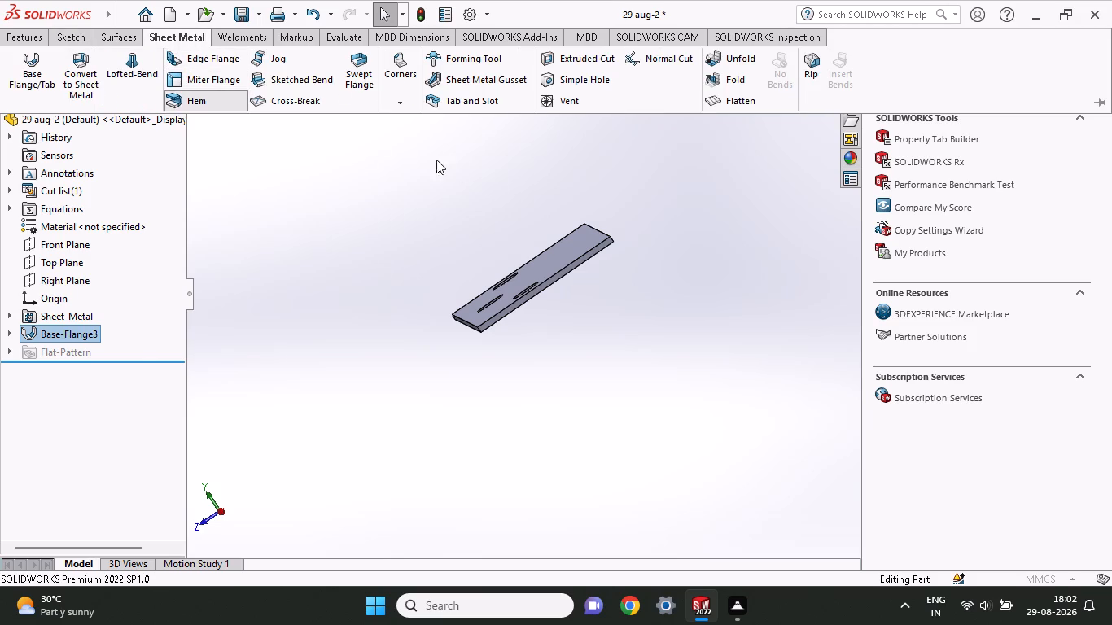
{"action": "middle_click_drag", "start_coordinate": [617, 234], "coordinate": [608, 291]}
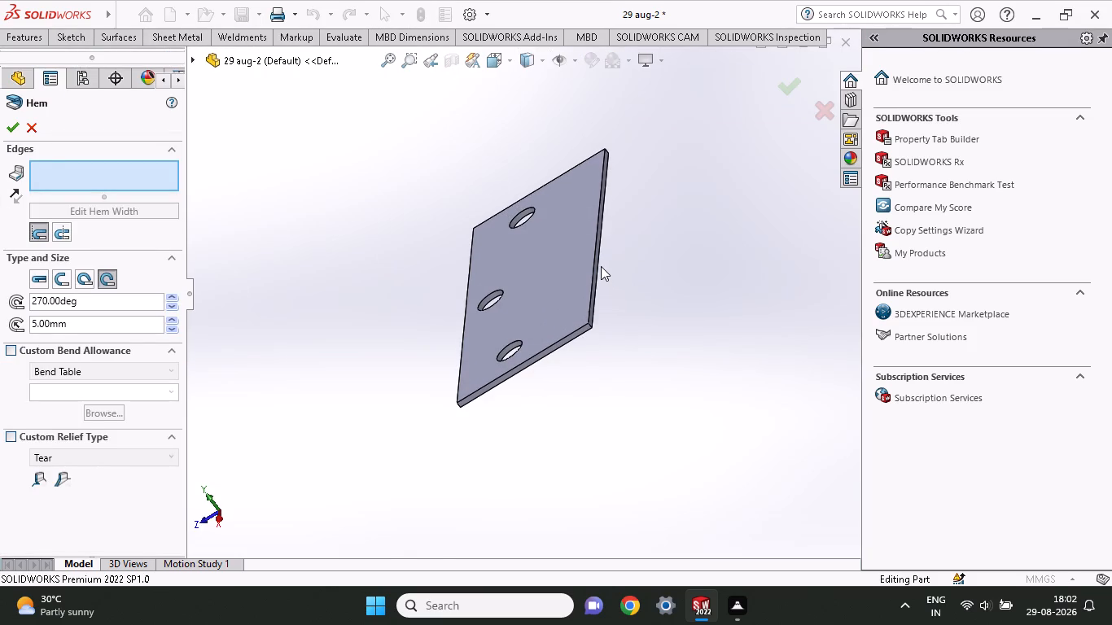
{"action": "left_click", "coordinate": [598, 261]}
{"action": "middle_click_drag", "start_coordinate": [625, 314], "coordinate": [654, 282]}
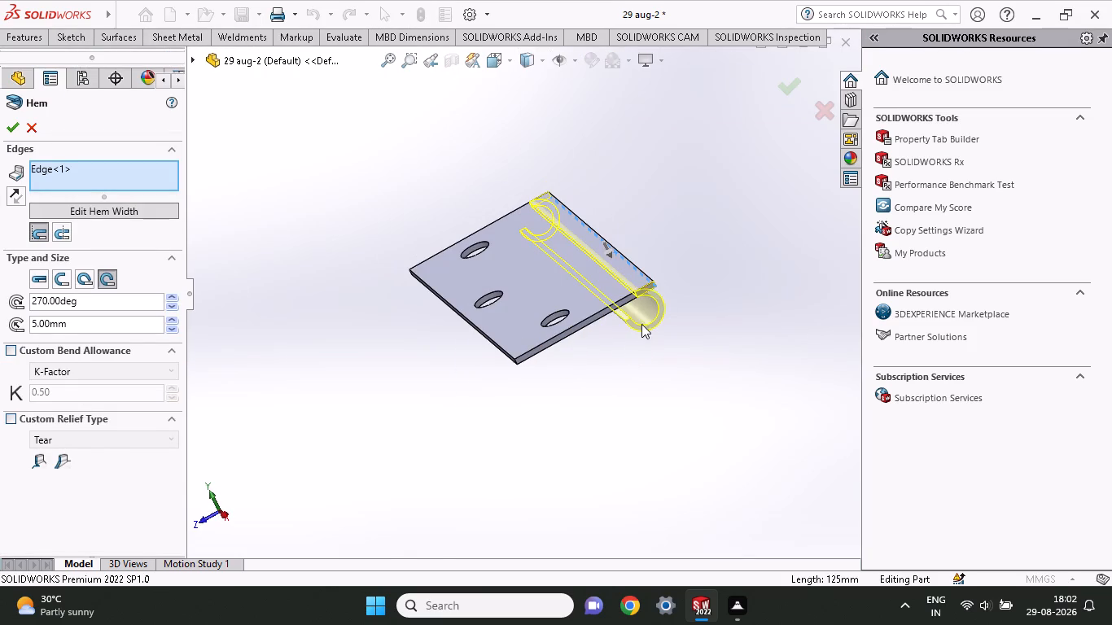
{"action": "left_click", "coordinate": [606, 252]}
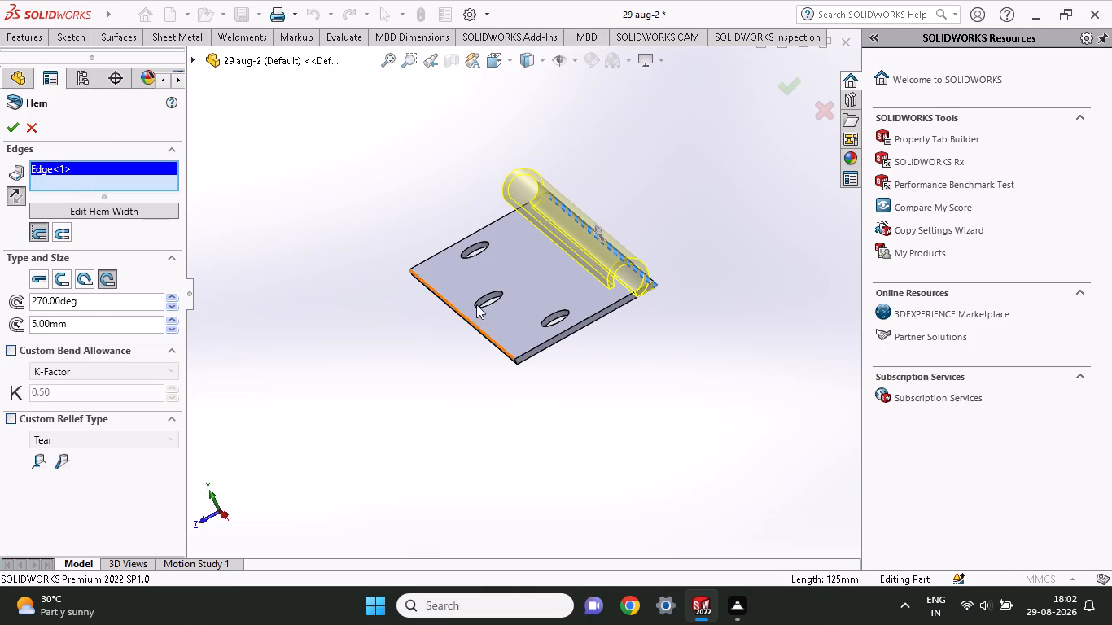
{"action": "left_click_drag", "start_coordinate": [102, 304], "coordinate": [0, 322]}
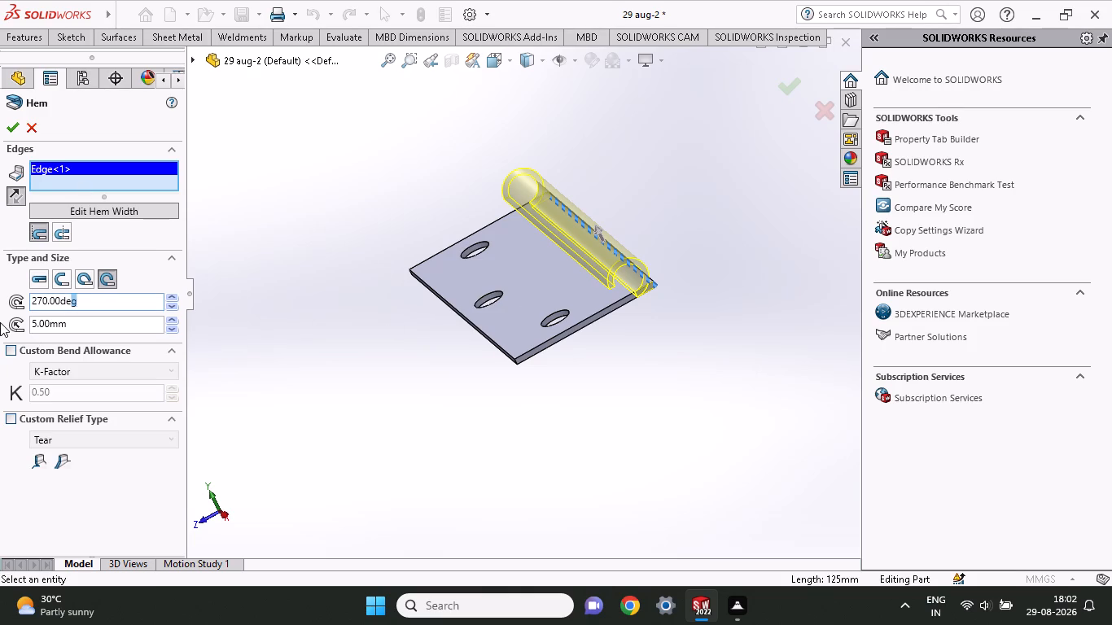
{"action": "left_click", "coordinate": [107, 275]}
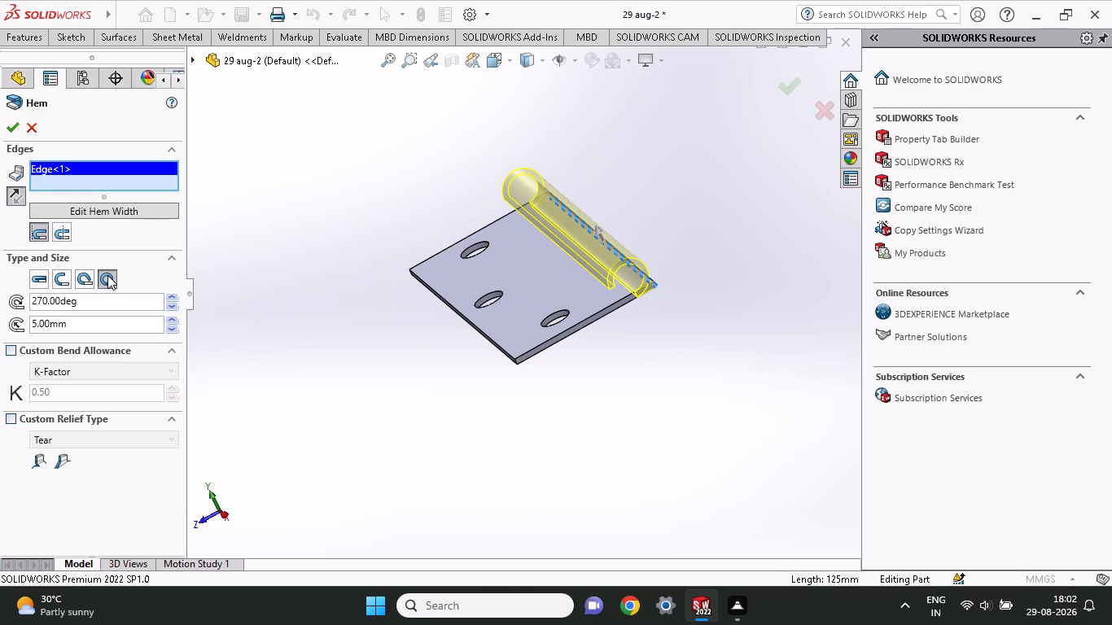
{"action": "middle_click_drag", "start_coordinate": [373, 300], "coordinate": [343, 272]}
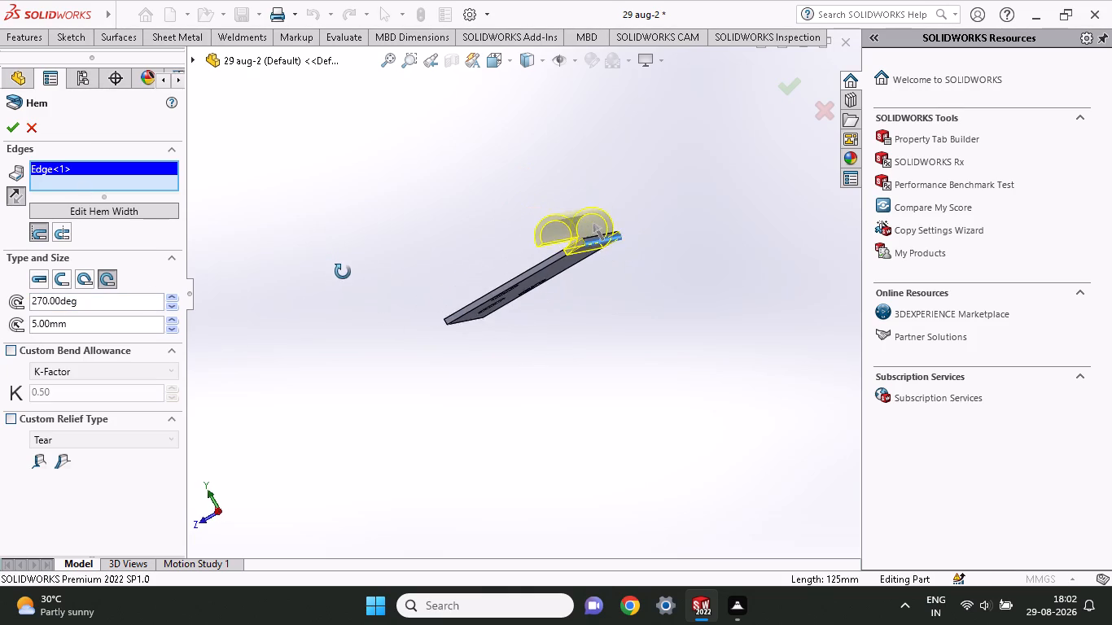
{"action": "middle_click_drag", "start_coordinate": [343, 272], "coordinate": [357, 279]}
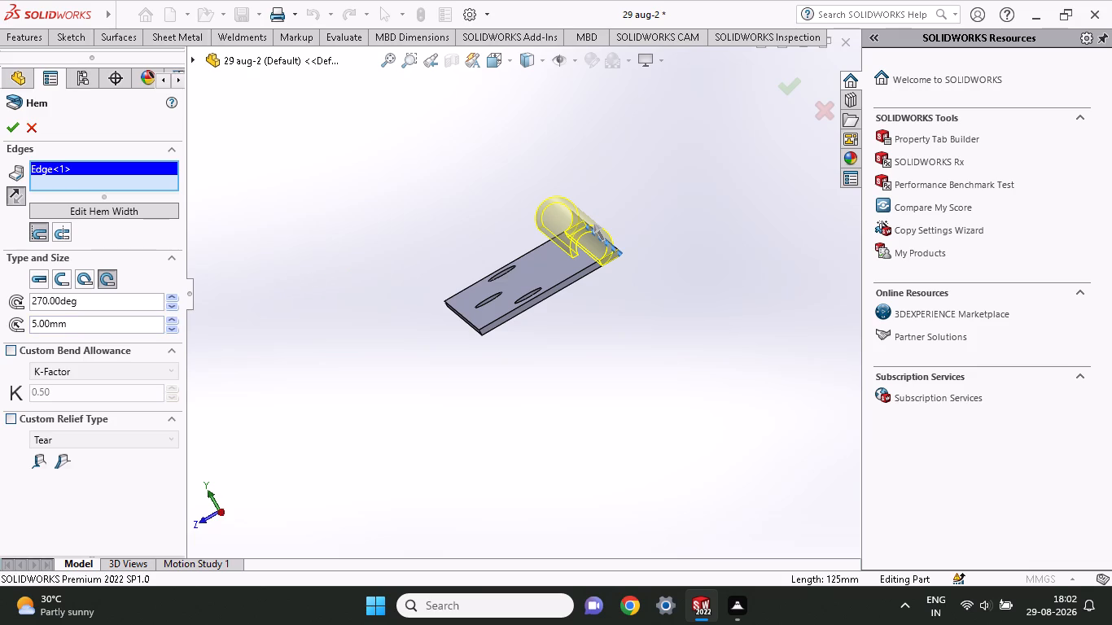
{"action": "left_click", "coordinate": [13, 127]}
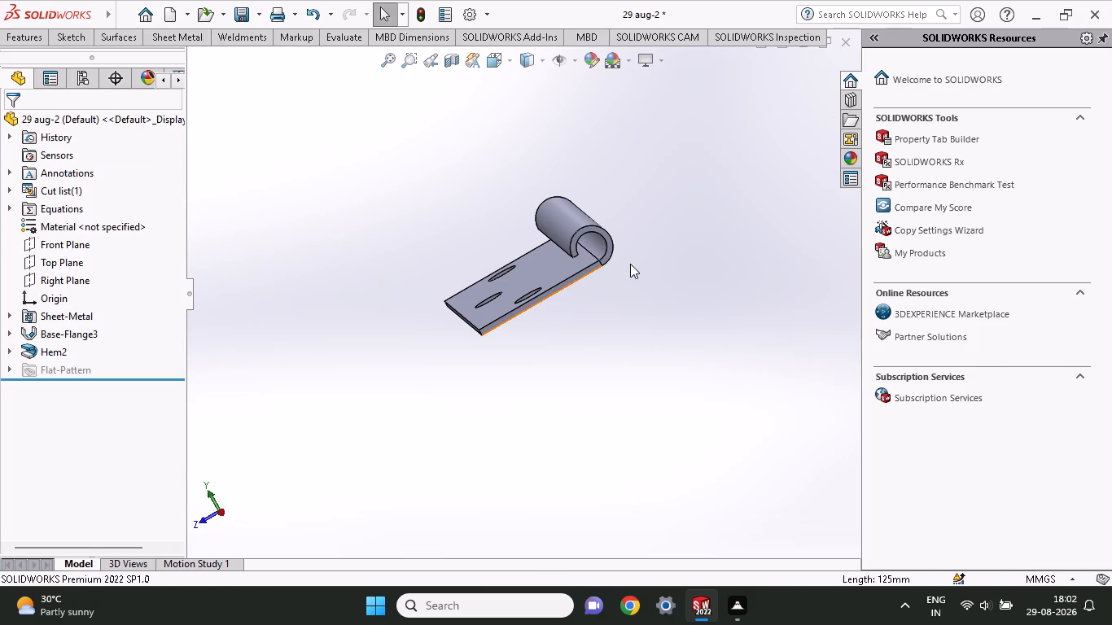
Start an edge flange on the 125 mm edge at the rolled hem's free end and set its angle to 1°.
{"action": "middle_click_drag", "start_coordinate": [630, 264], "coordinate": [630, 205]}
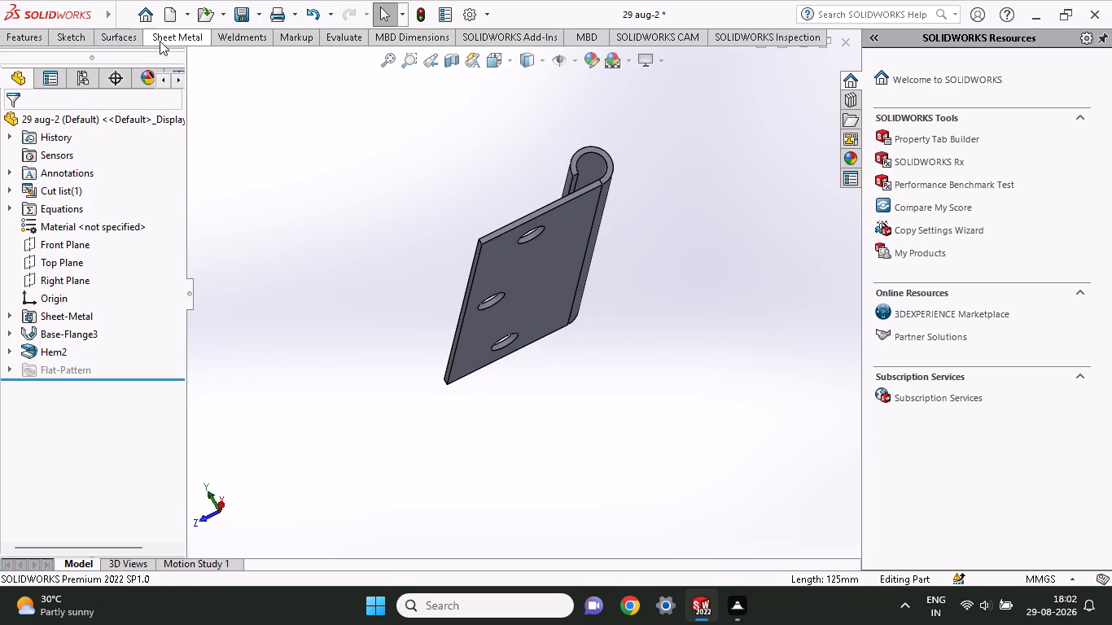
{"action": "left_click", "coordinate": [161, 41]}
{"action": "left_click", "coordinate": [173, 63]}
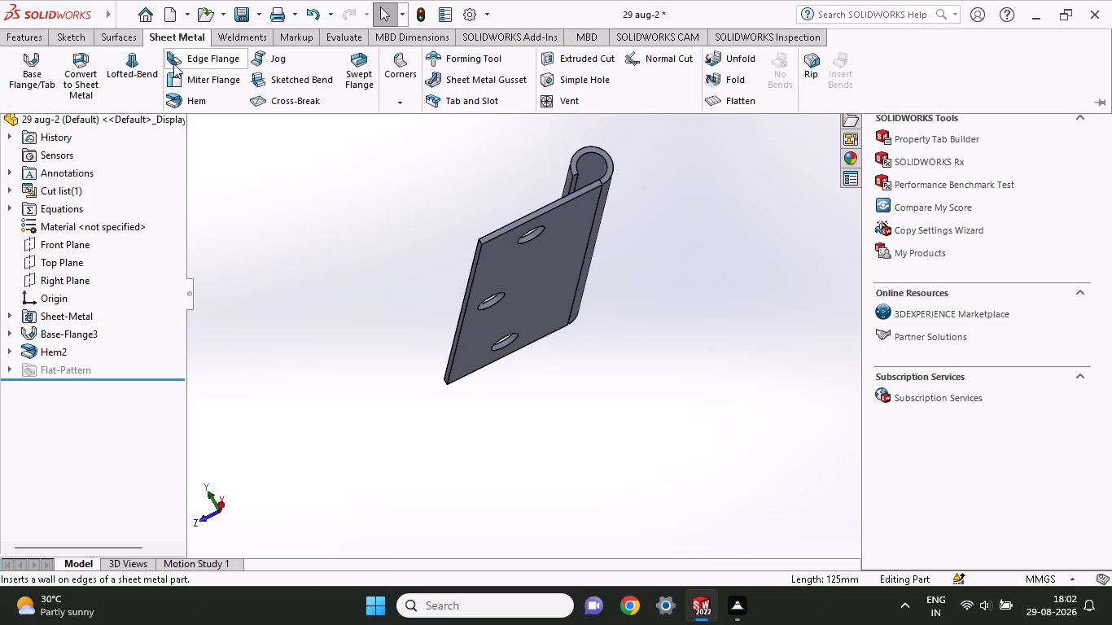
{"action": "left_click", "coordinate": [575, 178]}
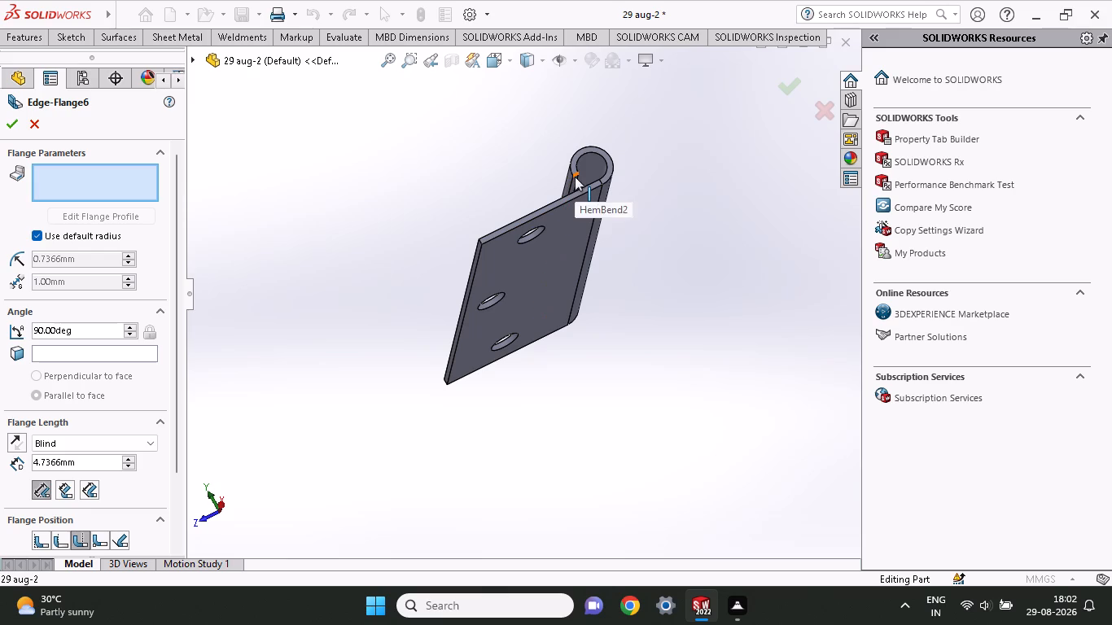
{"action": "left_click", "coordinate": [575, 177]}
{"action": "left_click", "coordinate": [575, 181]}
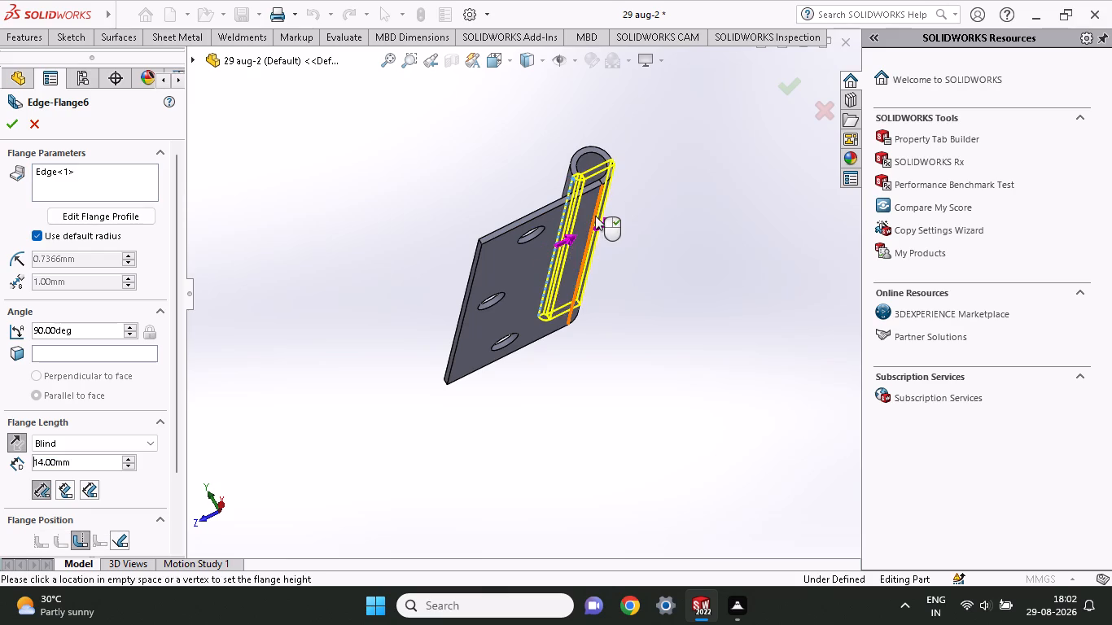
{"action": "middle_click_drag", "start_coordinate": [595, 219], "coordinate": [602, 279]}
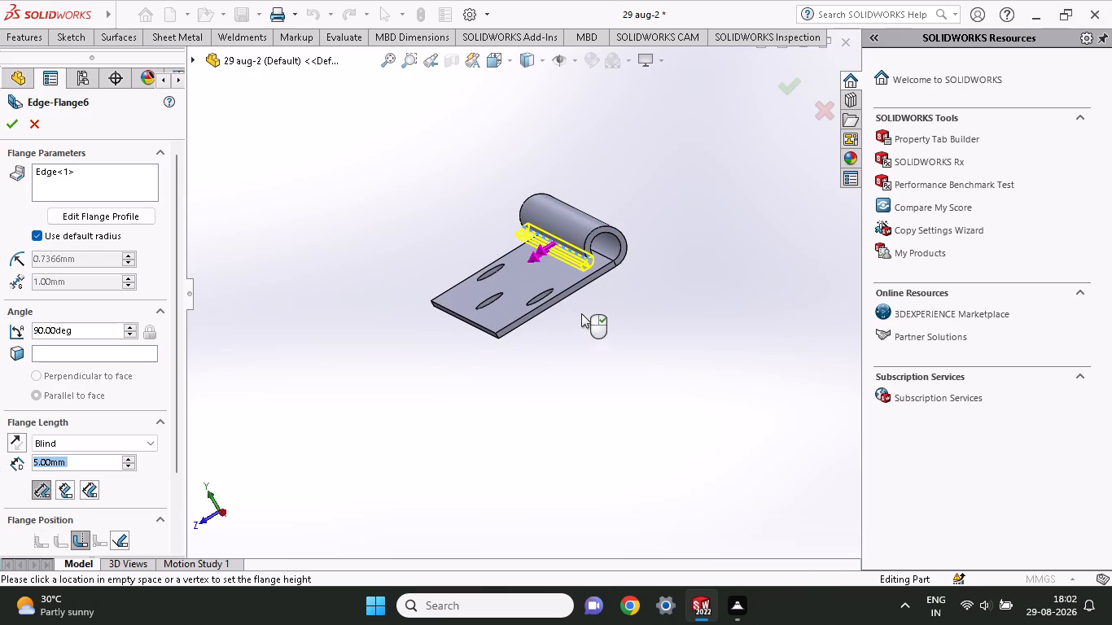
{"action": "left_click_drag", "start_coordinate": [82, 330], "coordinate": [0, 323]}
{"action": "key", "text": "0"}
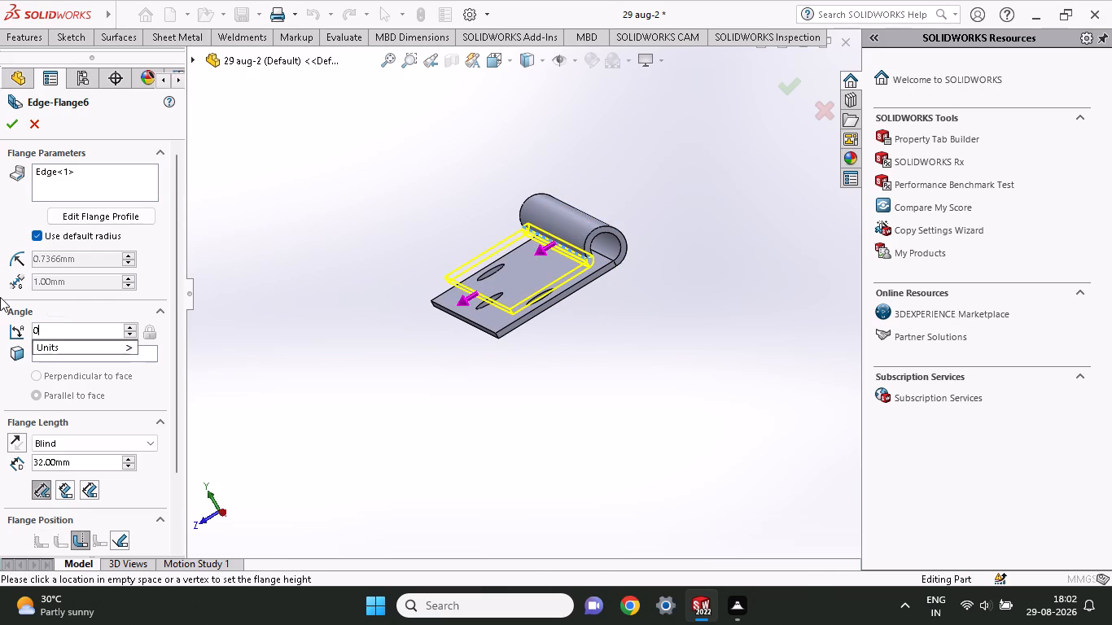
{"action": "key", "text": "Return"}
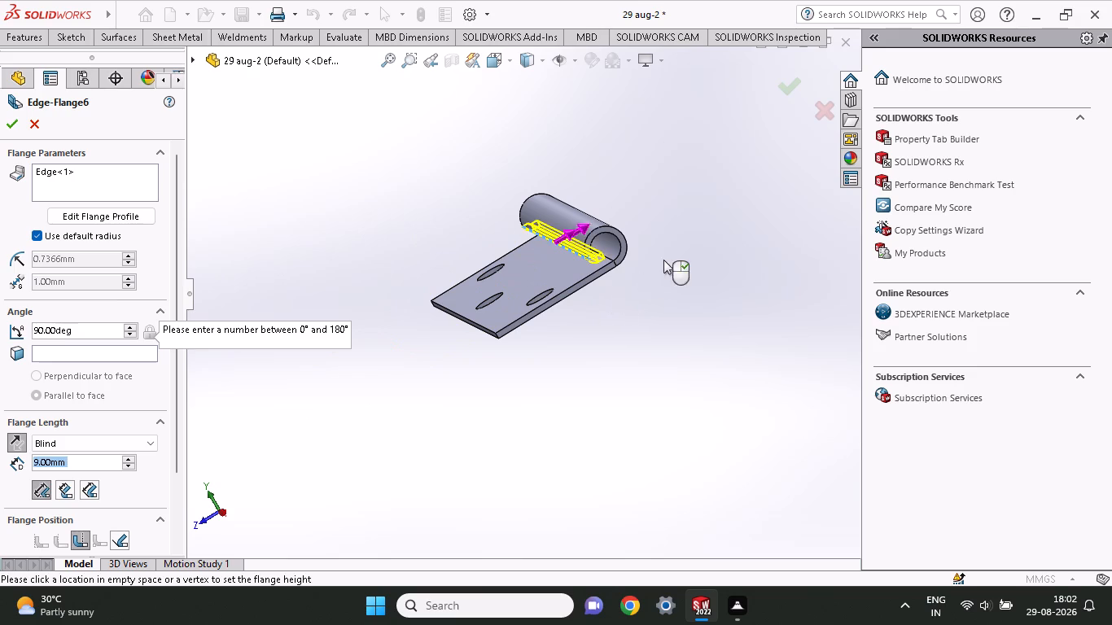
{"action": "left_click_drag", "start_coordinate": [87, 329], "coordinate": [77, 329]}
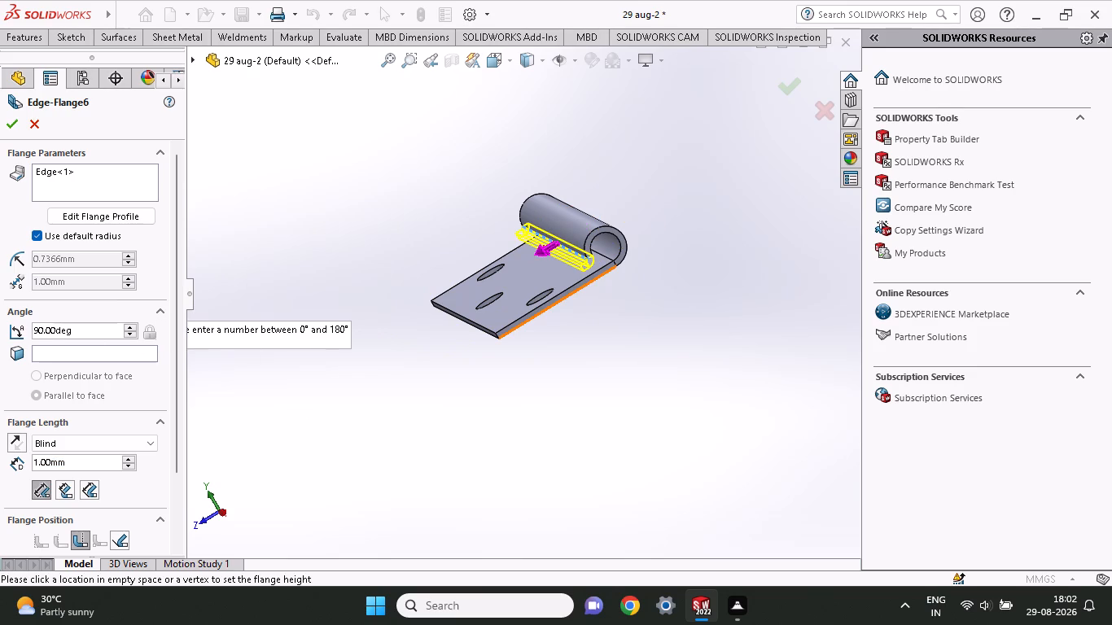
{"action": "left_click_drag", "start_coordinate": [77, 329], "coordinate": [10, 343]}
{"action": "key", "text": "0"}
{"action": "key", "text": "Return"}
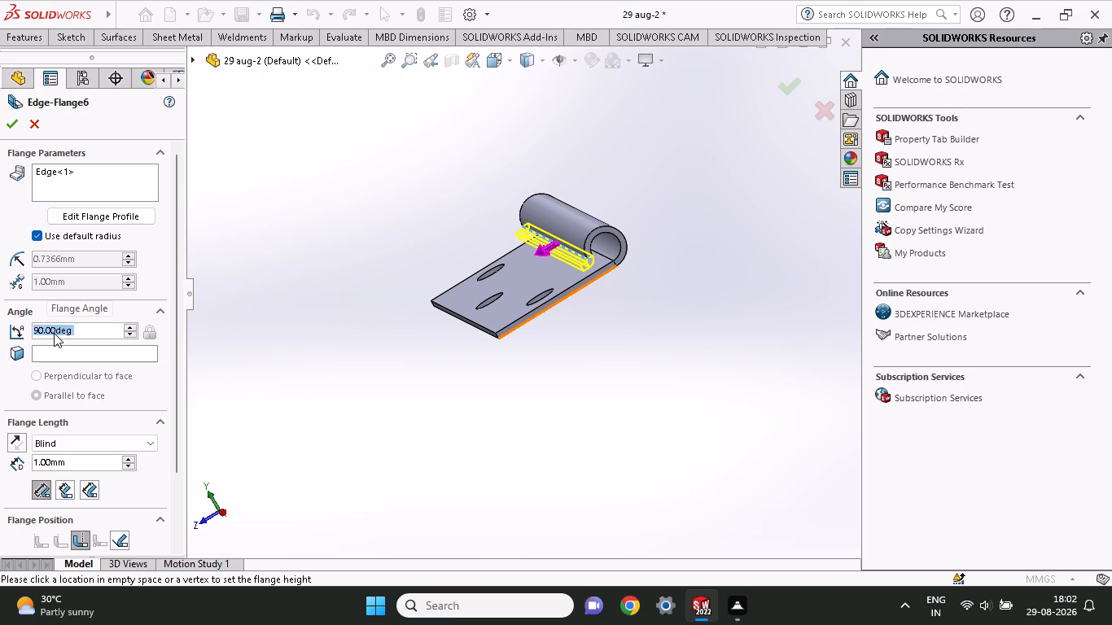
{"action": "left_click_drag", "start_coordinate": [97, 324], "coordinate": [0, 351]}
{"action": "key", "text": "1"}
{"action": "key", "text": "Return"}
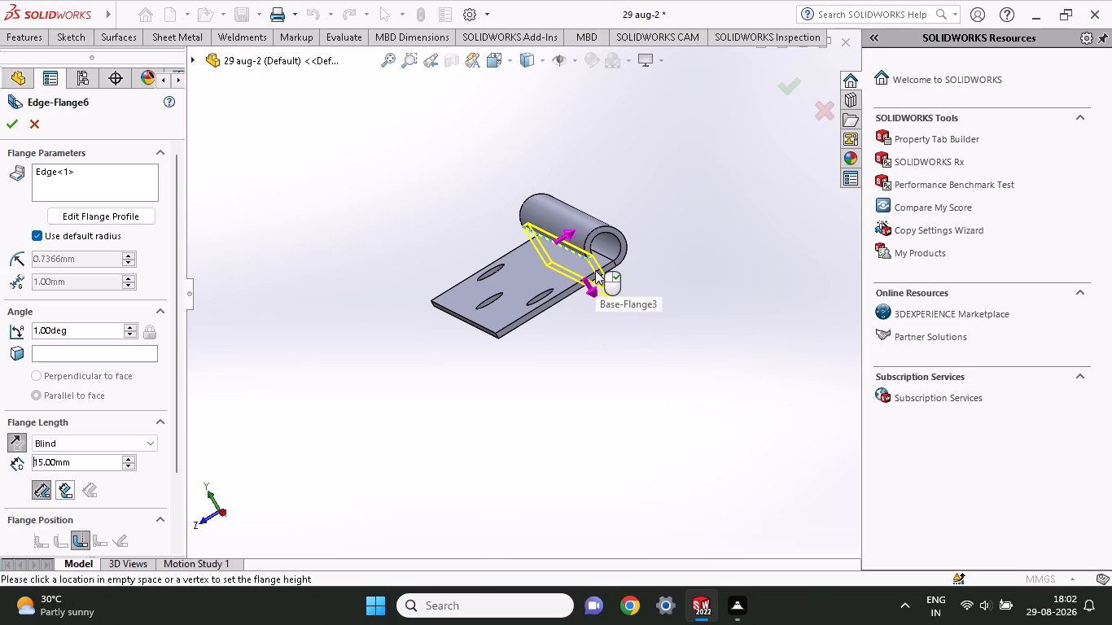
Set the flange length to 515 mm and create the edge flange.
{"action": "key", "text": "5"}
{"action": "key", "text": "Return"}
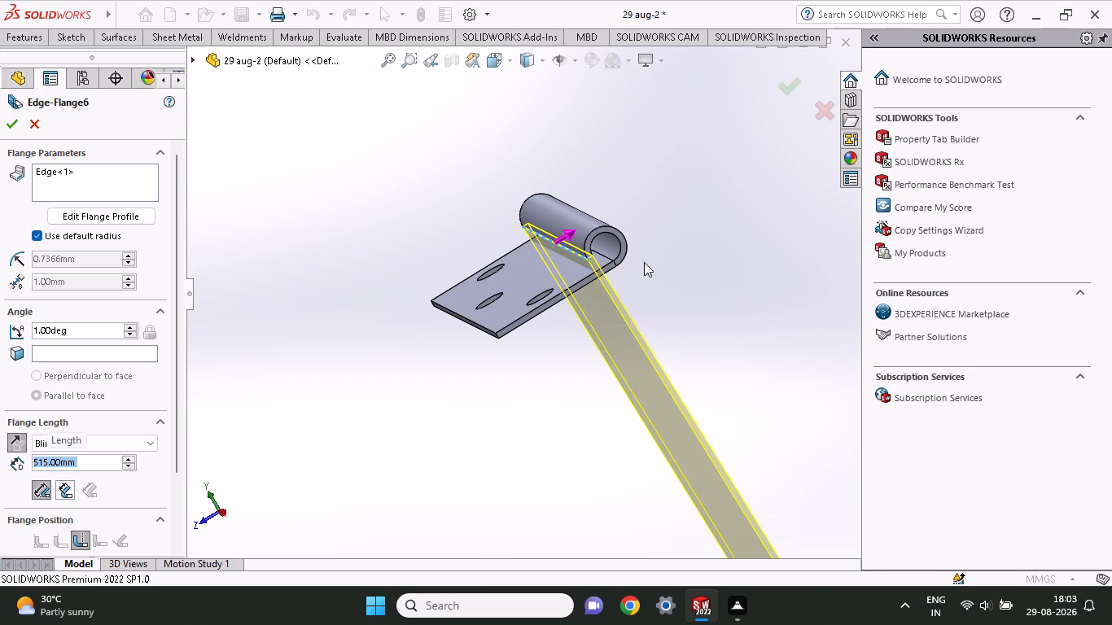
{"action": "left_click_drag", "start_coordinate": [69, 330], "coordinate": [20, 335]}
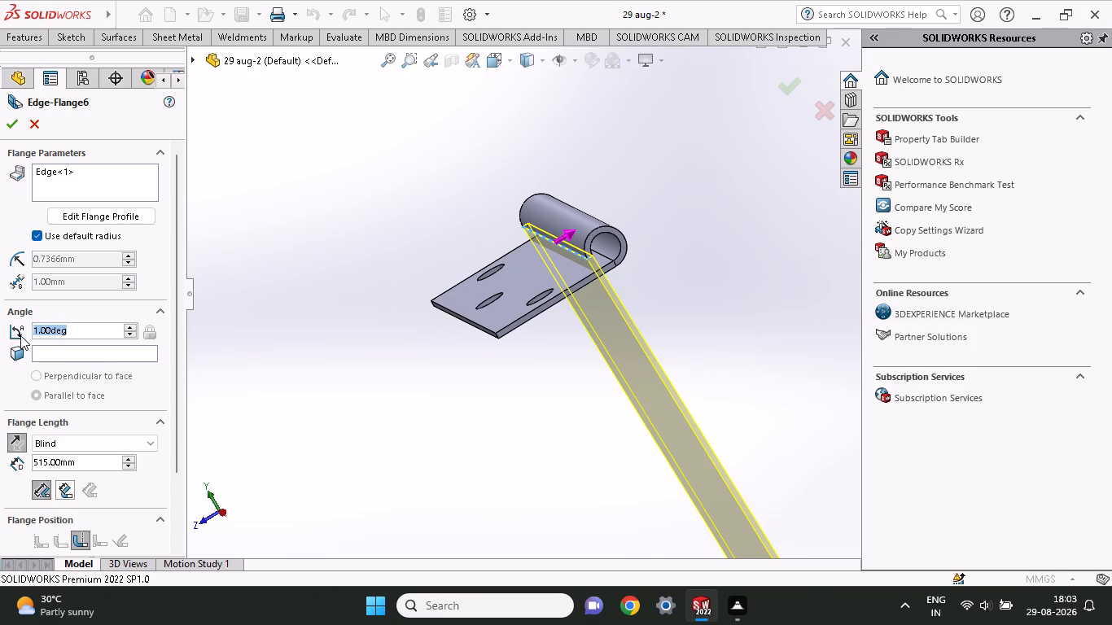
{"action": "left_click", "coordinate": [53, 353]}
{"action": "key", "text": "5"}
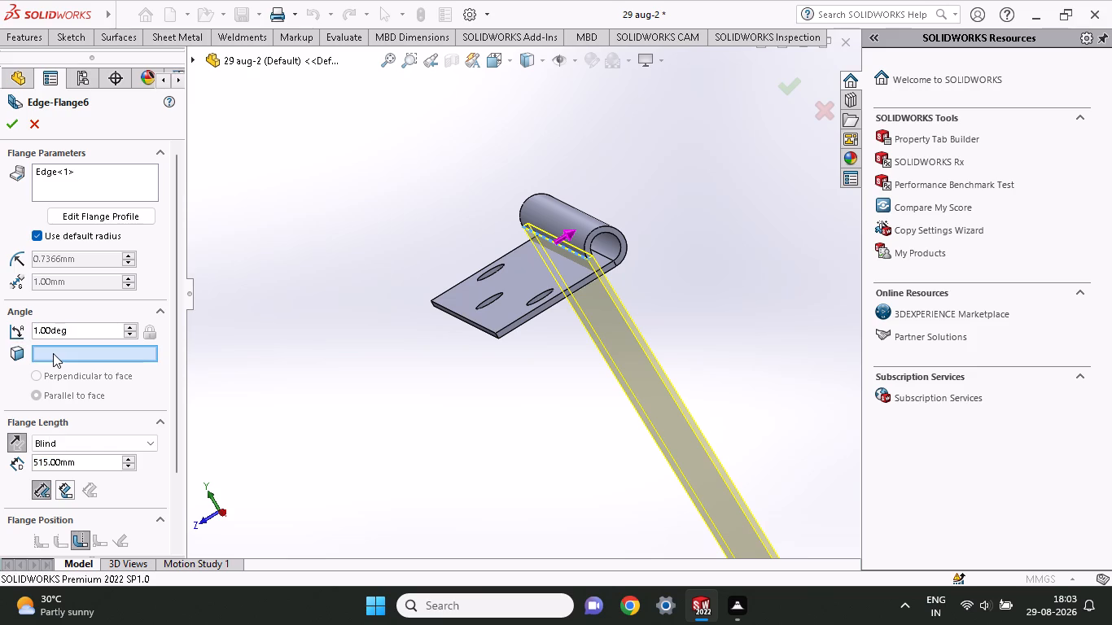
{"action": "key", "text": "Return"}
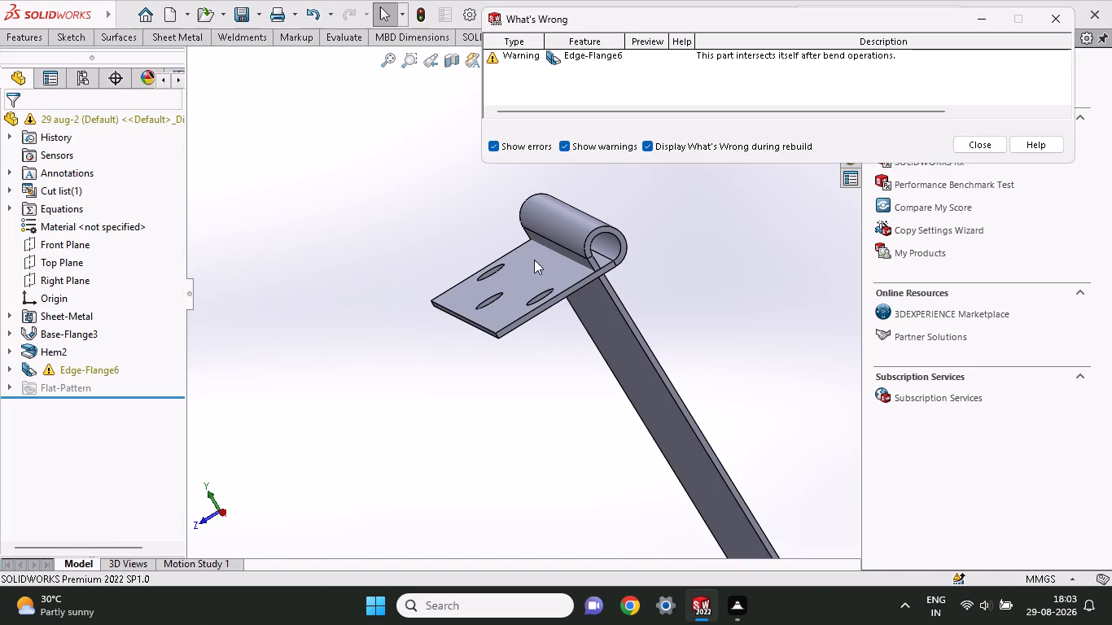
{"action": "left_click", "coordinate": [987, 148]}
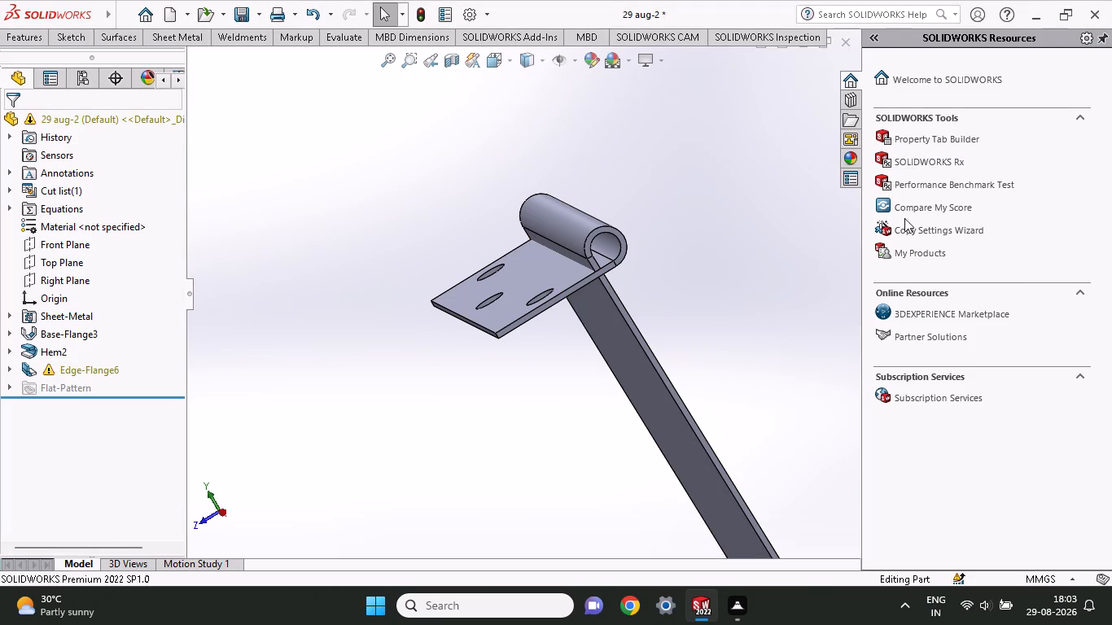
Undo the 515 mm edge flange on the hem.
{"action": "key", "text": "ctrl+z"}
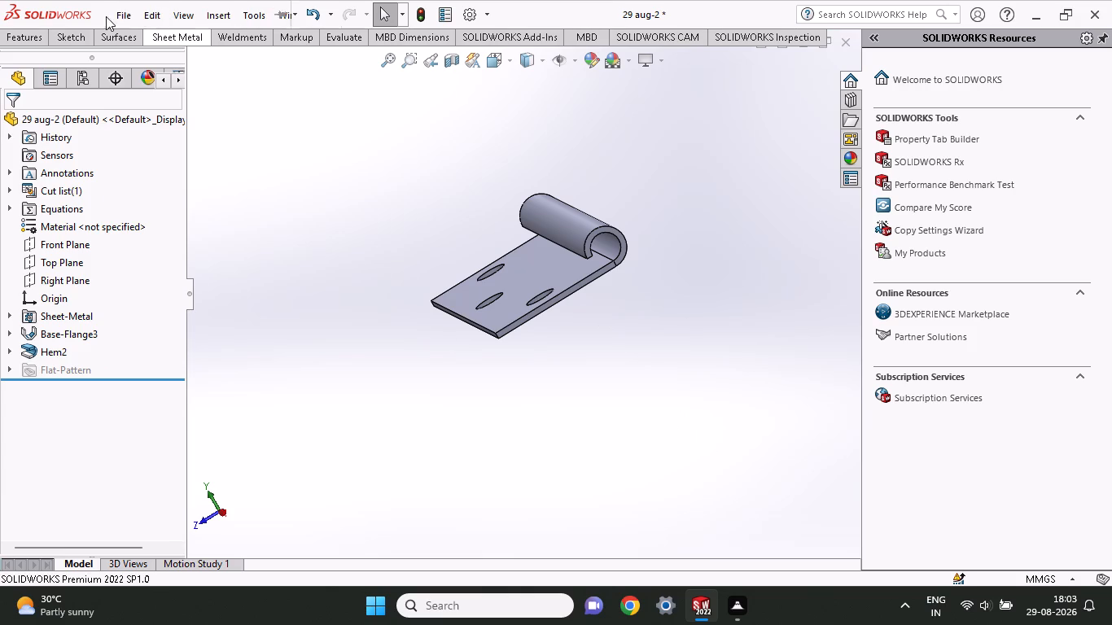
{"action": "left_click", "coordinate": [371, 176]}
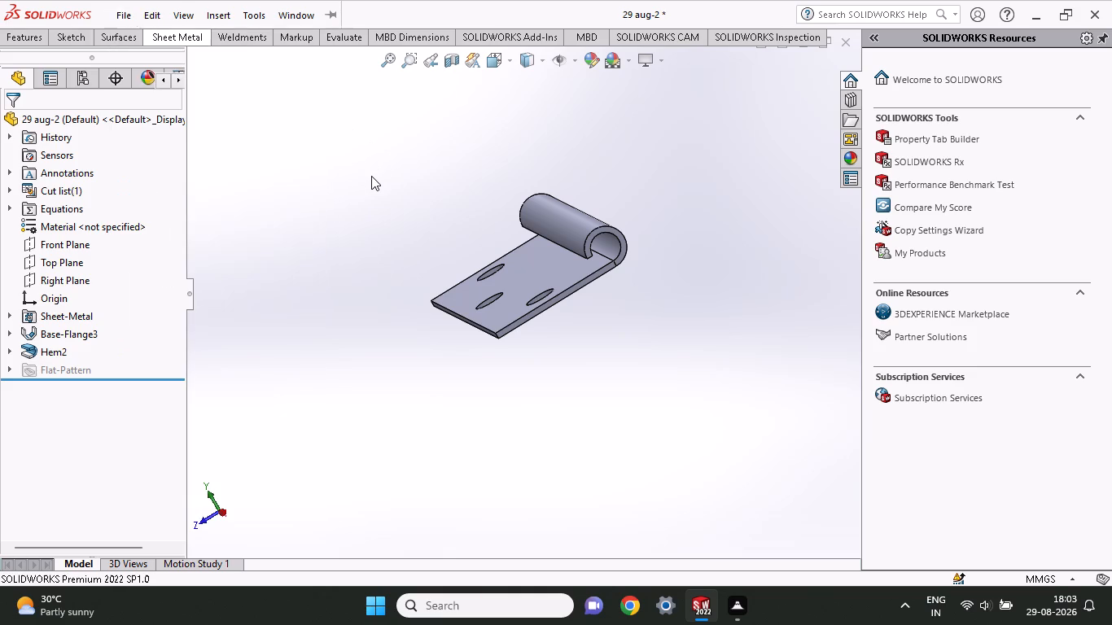
Start a new edge flange on the 125 mm edge at the rolled hem's free end, with an angle of 1°.
{"action": "left_click", "coordinate": [185, 42]}
{"action": "left_click", "coordinate": [197, 61]}
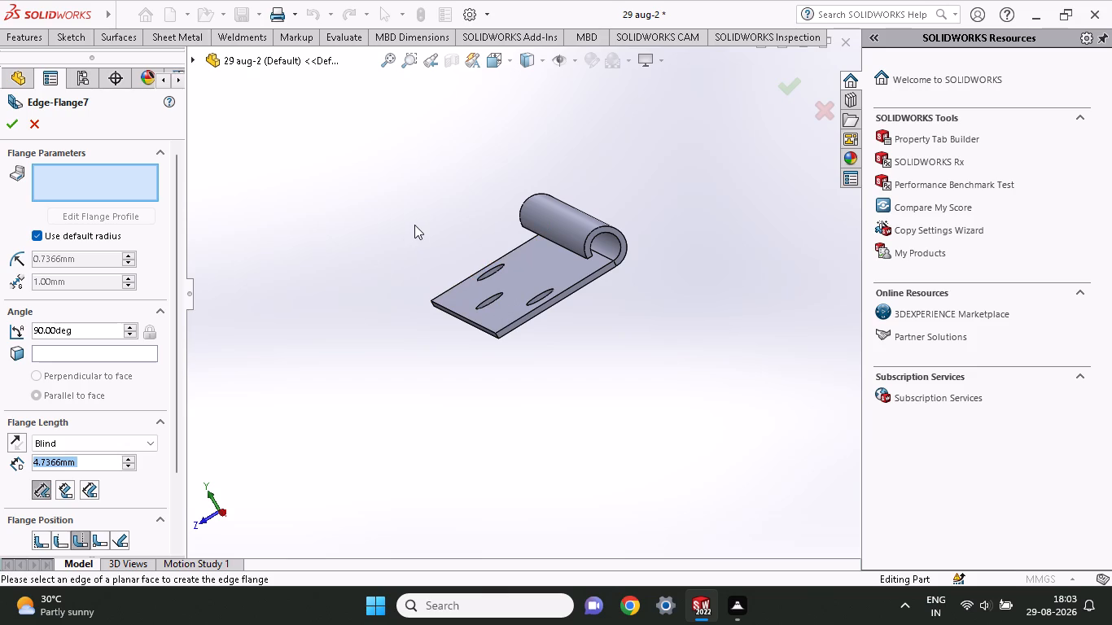
{"action": "middle_click_drag", "start_coordinate": [577, 269], "coordinate": [598, 269]}
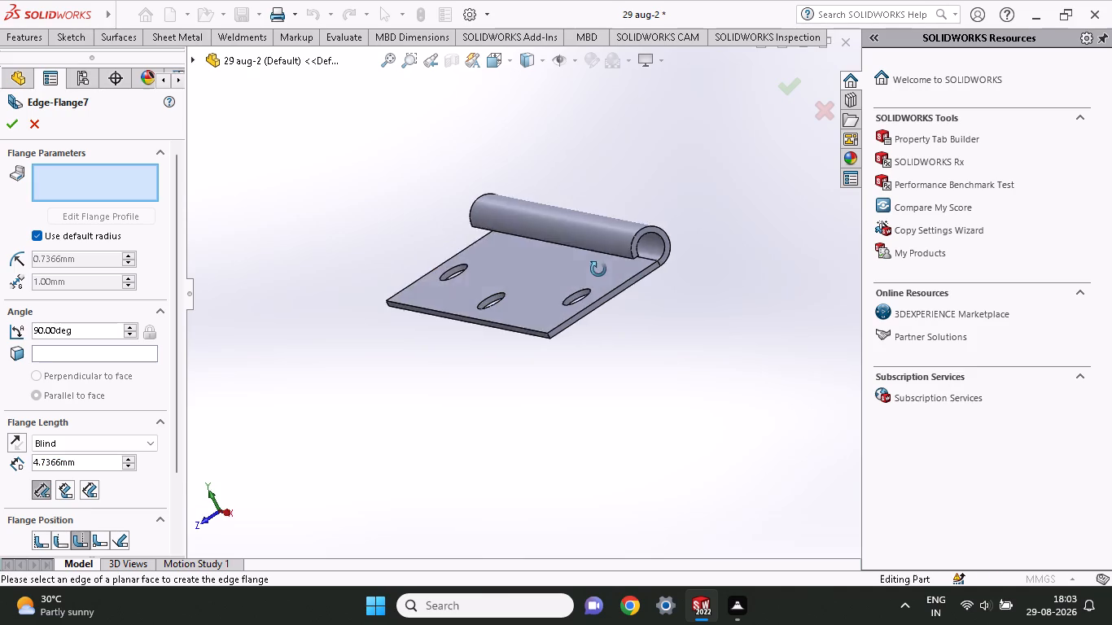
{"action": "middle_click_drag", "start_coordinate": [598, 269], "coordinate": [588, 202]}
{"action": "left_click", "coordinate": [615, 177]}
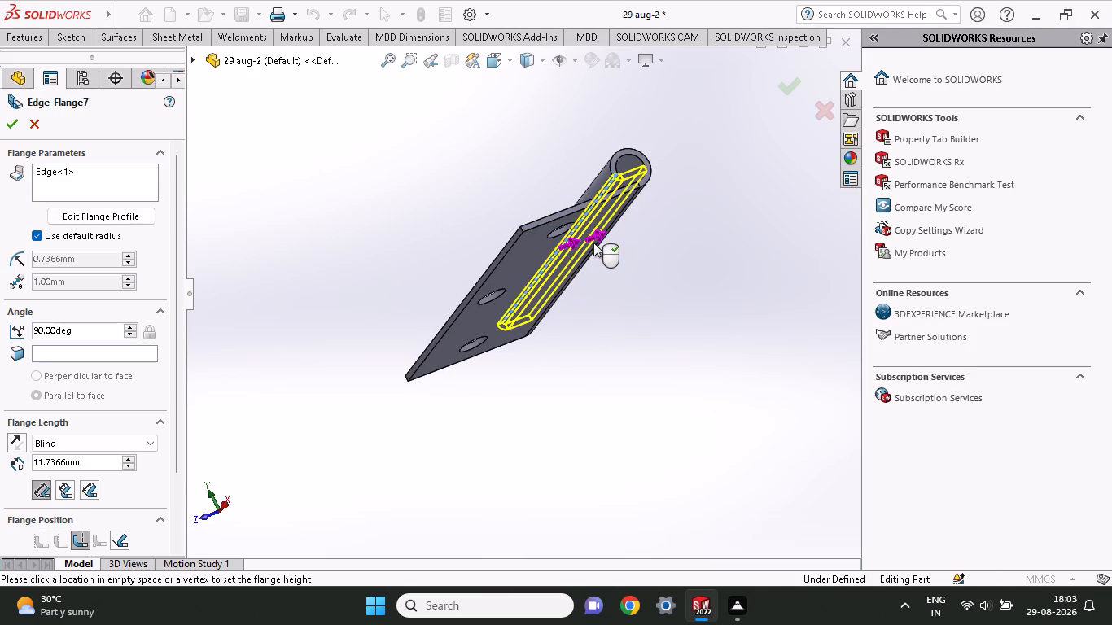
{"action": "left_click", "coordinate": [604, 243]}
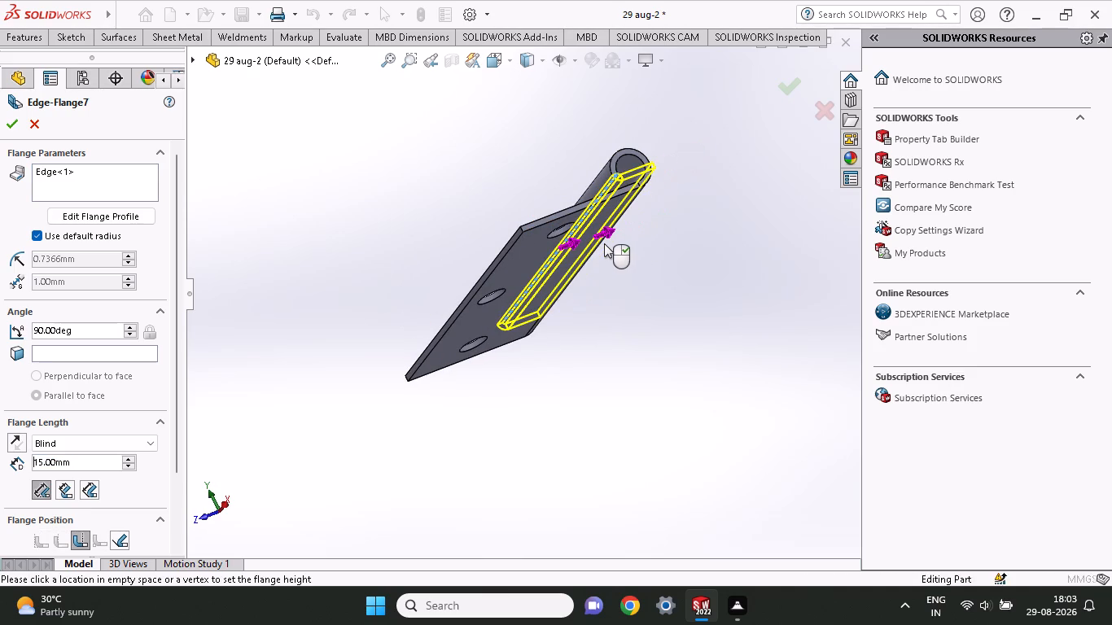
{"action": "left_click_drag", "start_coordinate": [84, 328], "coordinate": [0, 344]}
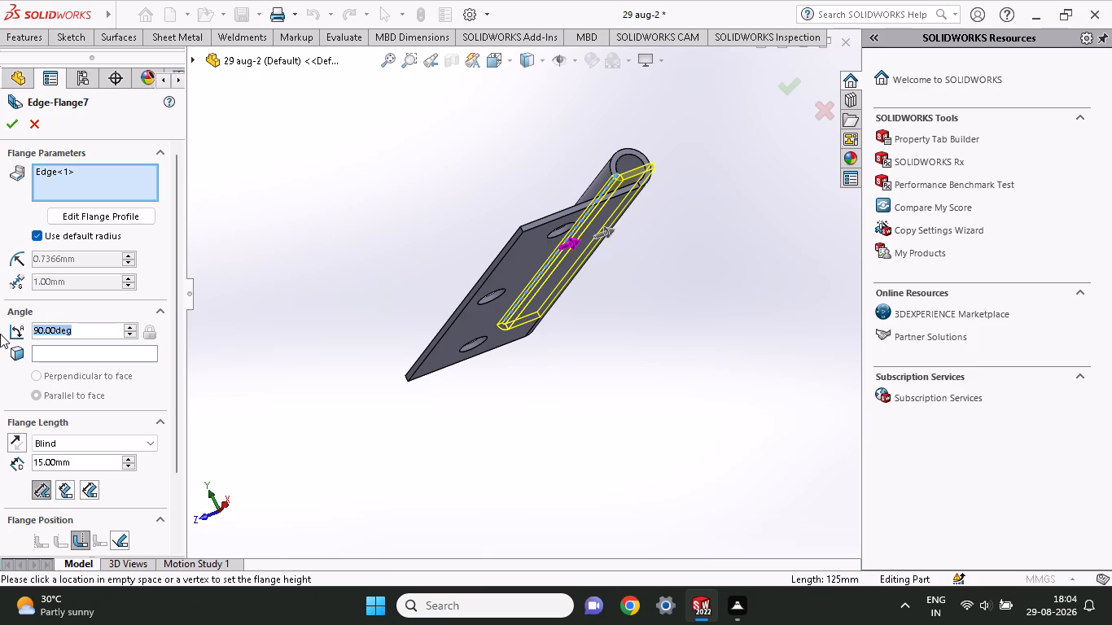
{"action": "key", "text": "0"}
{"action": "key", "text": "Return"}
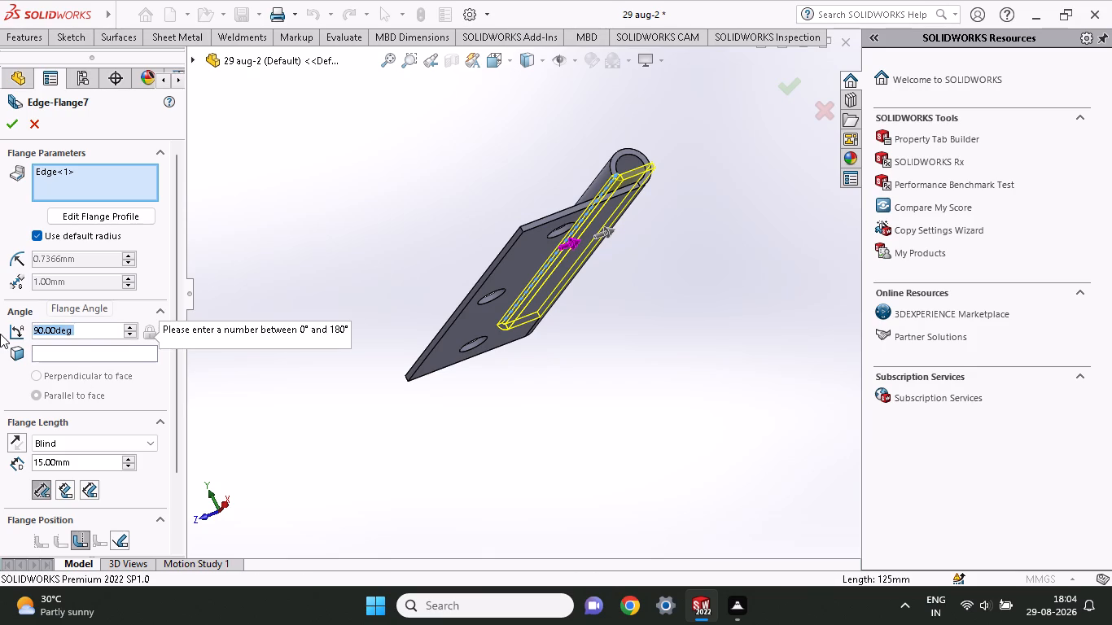
{"action": "key", "text": "1"}
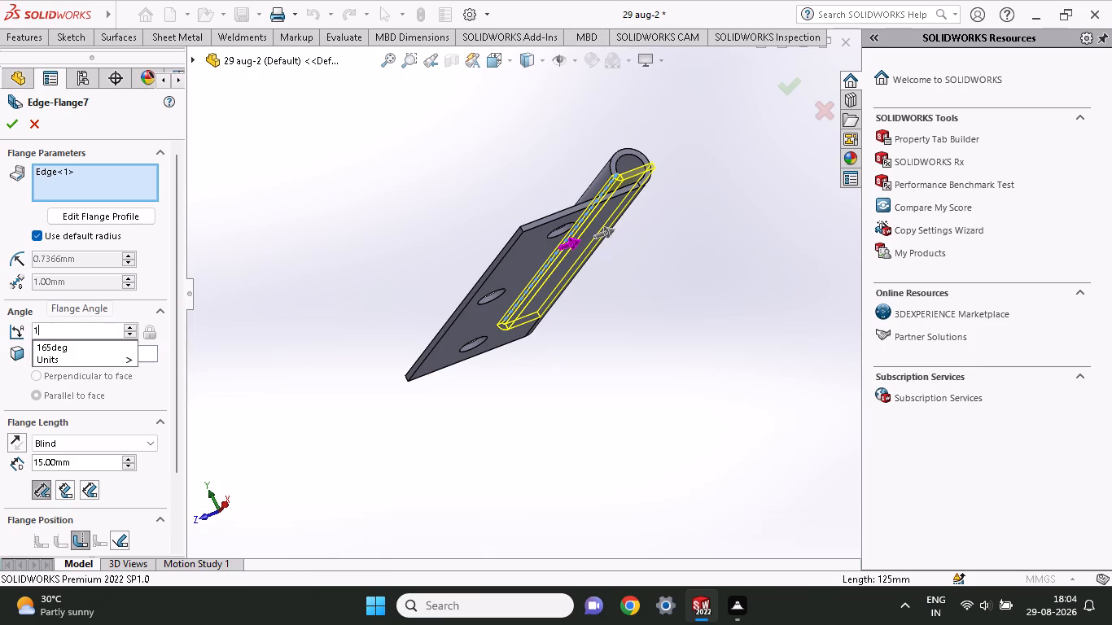
{"action": "key", "text": "Return"}
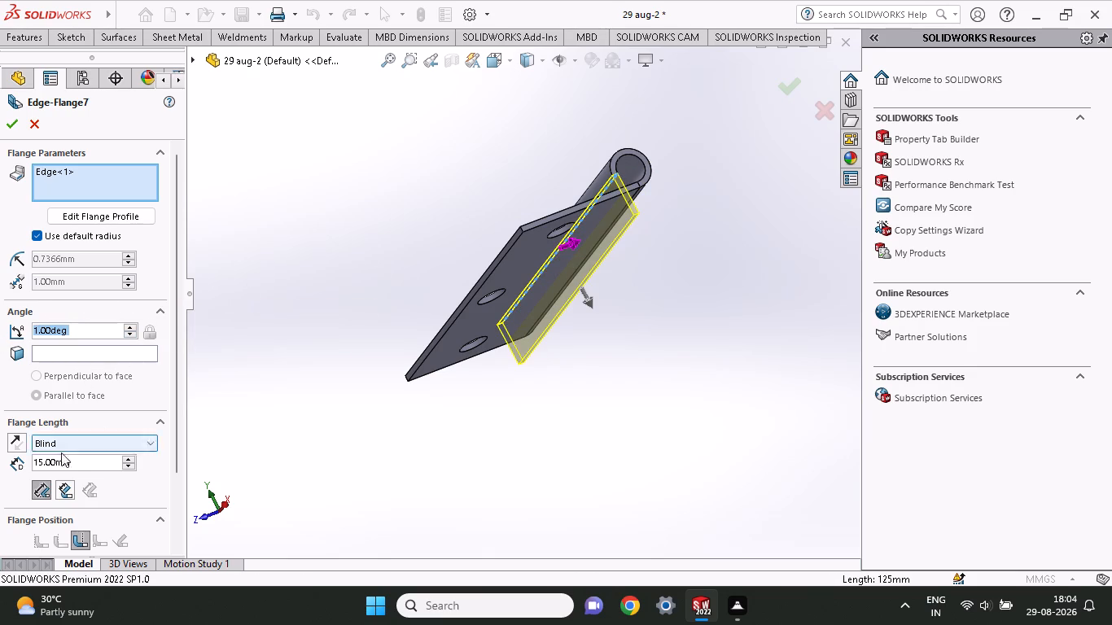
Set the flange length to 5 mm and create the edge flange from the hem's free end.
{"action": "left_click", "coordinate": [71, 474]}
{"action": "left_click_drag", "start_coordinate": [73, 461], "coordinate": [0, 473]}
{"action": "key", "text": "5"}
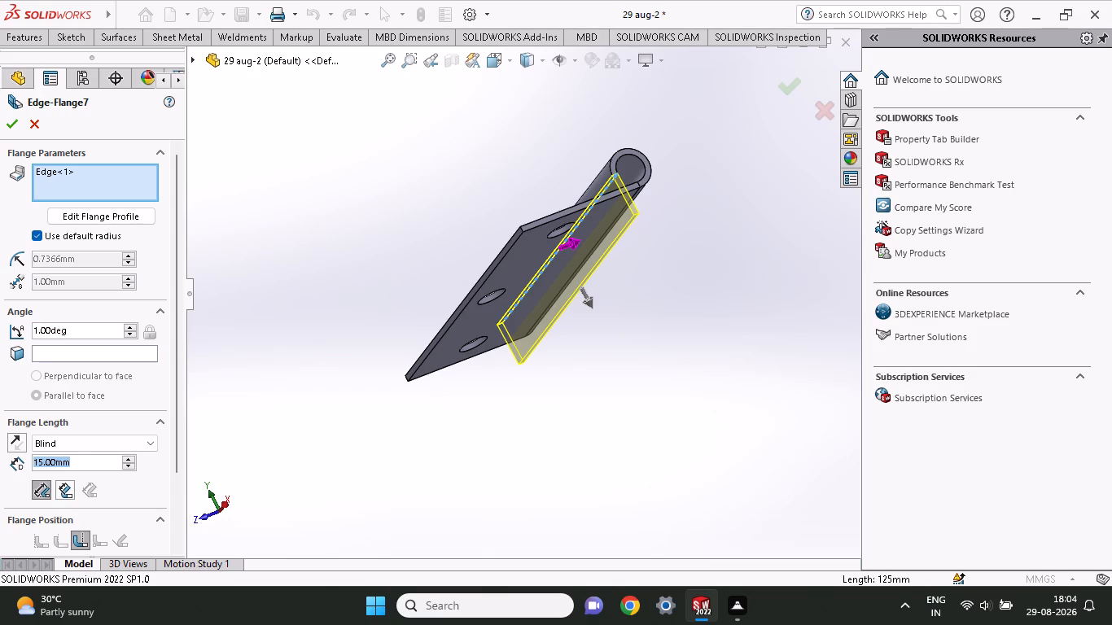
{"action": "key", "text": "Return"}
{"action": "middle_click_drag", "start_coordinate": [370, 194], "coordinate": [369, 234]}
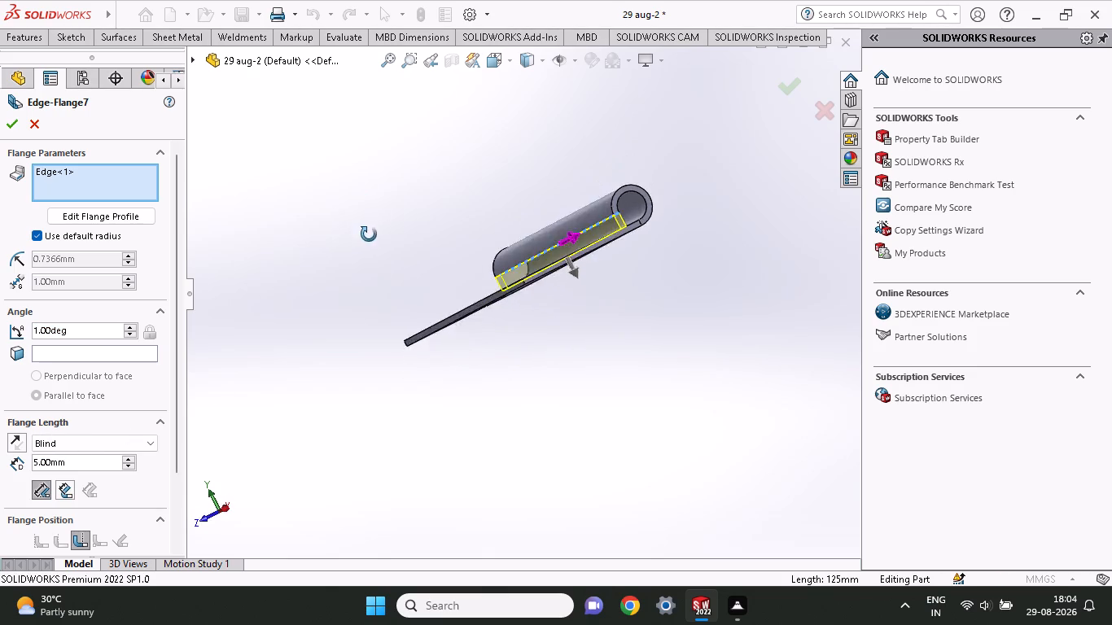
{"action": "middle_click_drag", "start_coordinate": [369, 234], "coordinate": [368, 256]}
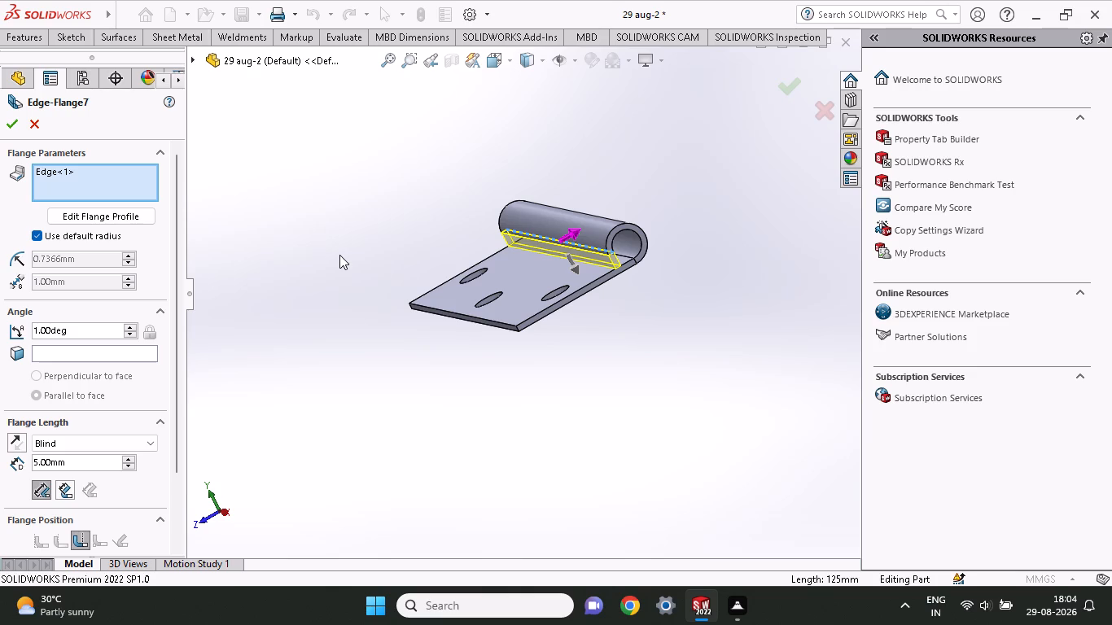
{"action": "left_click", "coordinate": [634, 188]}
{"action": "left_click", "coordinate": [13, 132]}
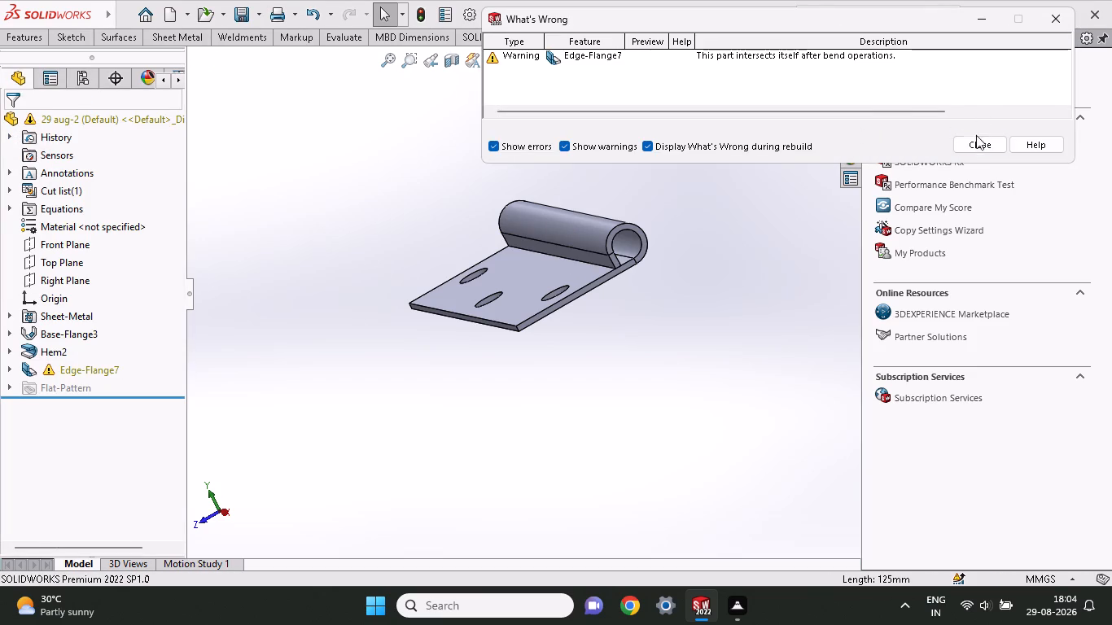
{"action": "left_click", "coordinate": [976, 142]}
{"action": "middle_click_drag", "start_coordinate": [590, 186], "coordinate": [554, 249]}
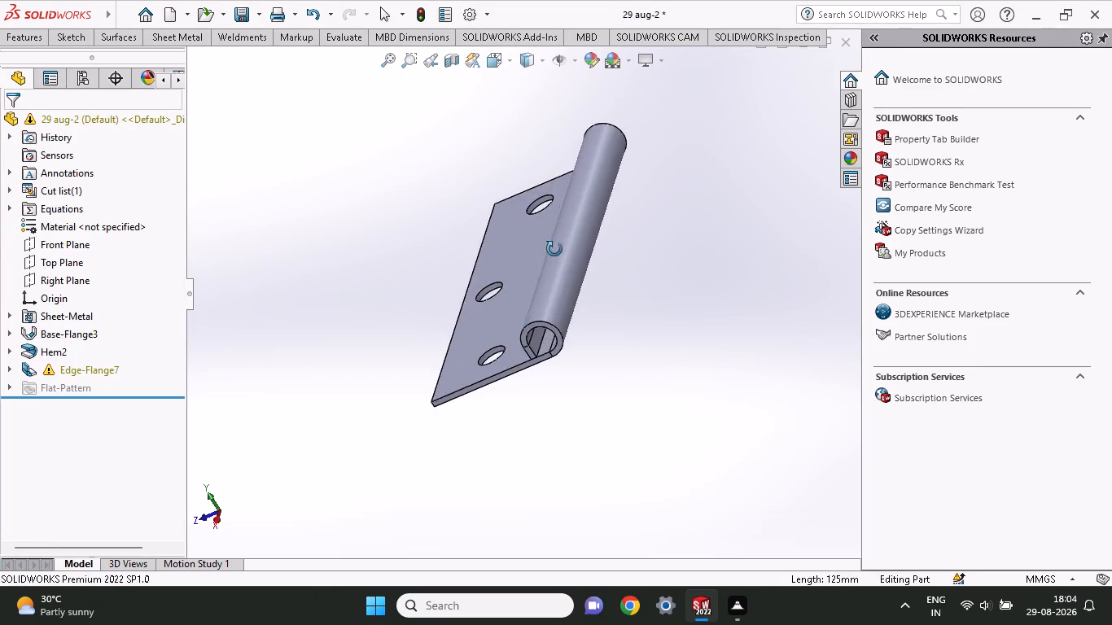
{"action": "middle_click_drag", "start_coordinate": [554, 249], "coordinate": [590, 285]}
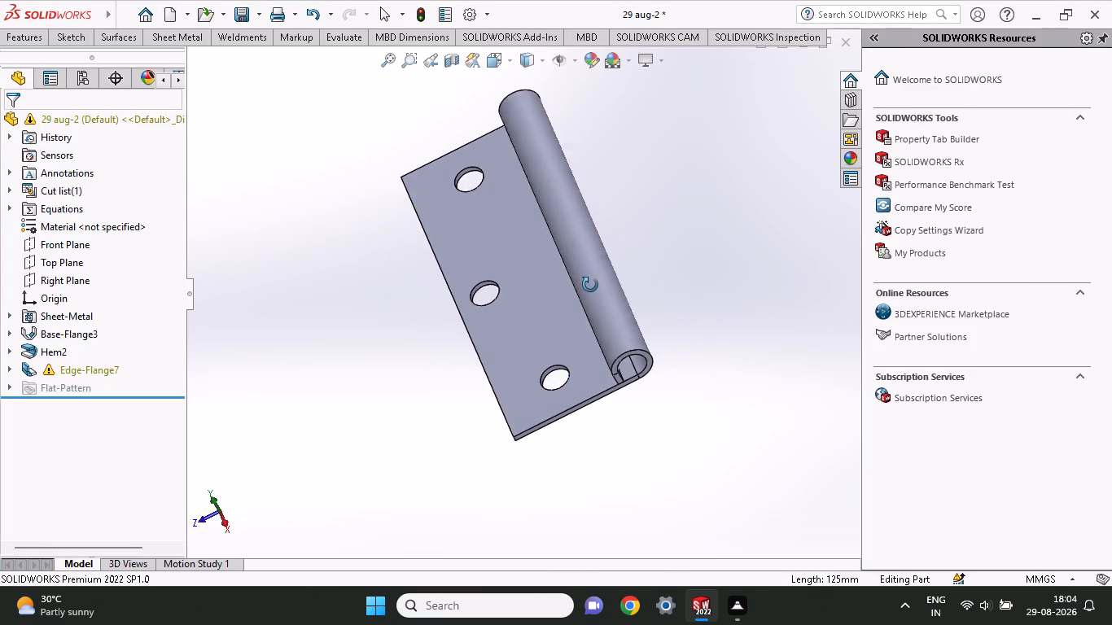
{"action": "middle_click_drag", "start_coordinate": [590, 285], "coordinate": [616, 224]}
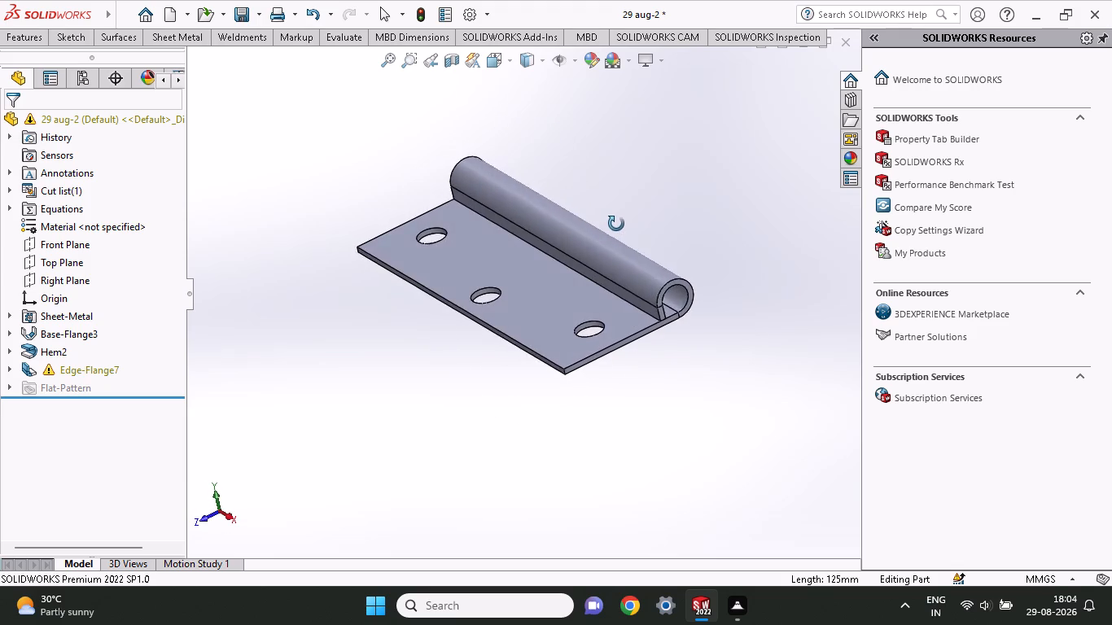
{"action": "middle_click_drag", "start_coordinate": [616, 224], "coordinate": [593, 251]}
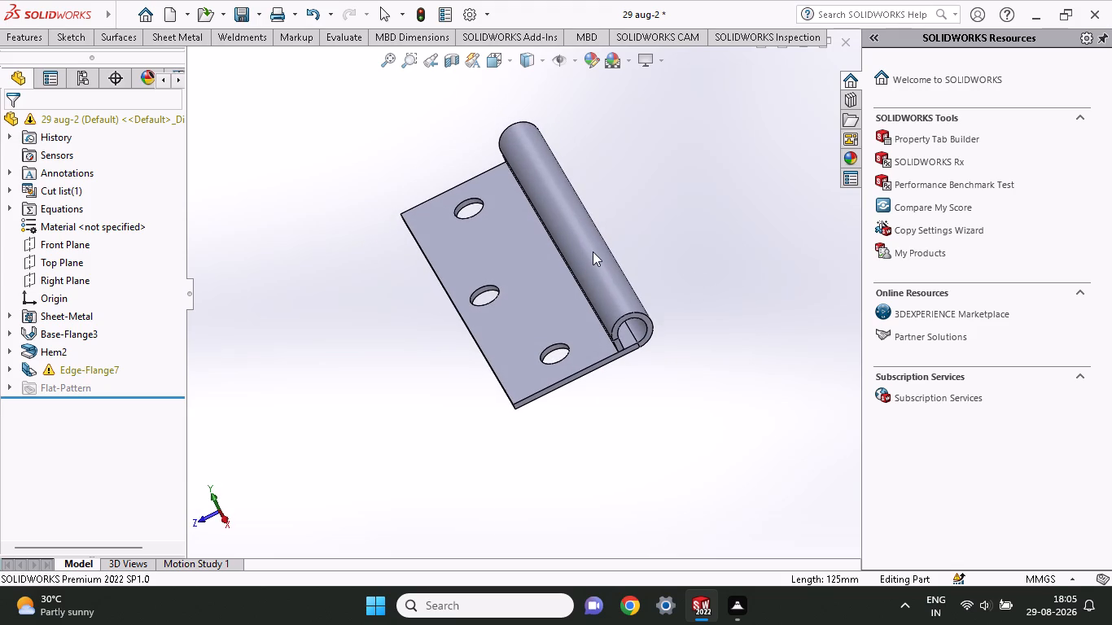
Start a new sketch on the Front Plane of the hinge leaf.
{"action": "middle_click_drag", "start_coordinate": [593, 251], "coordinate": [631, 168]}
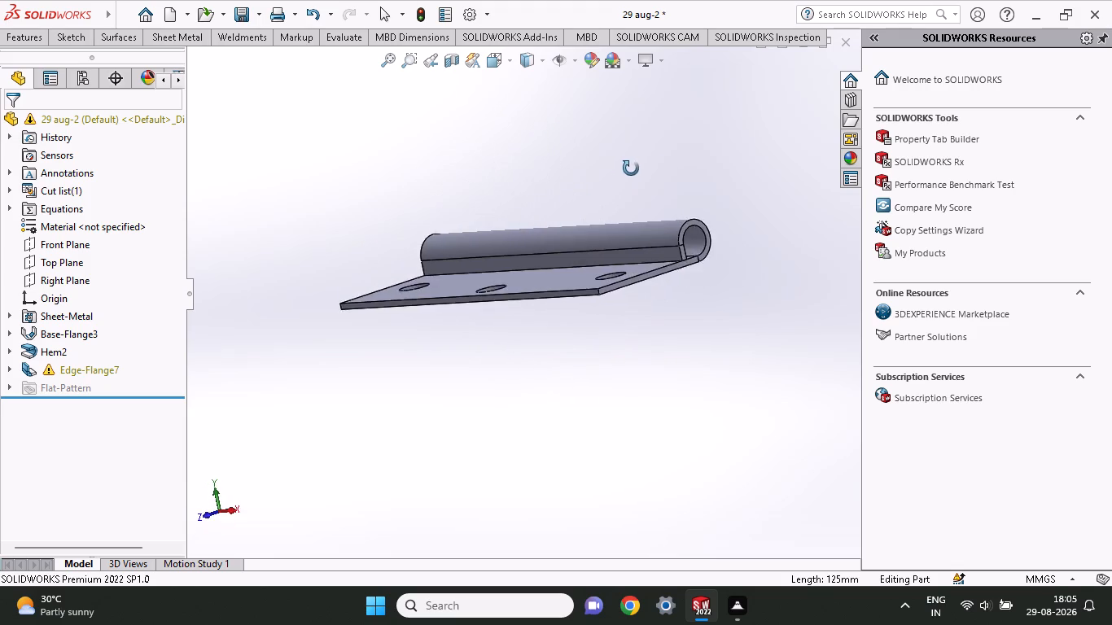
{"action": "middle_click_drag", "start_coordinate": [631, 168], "coordinate": [698, 149]}
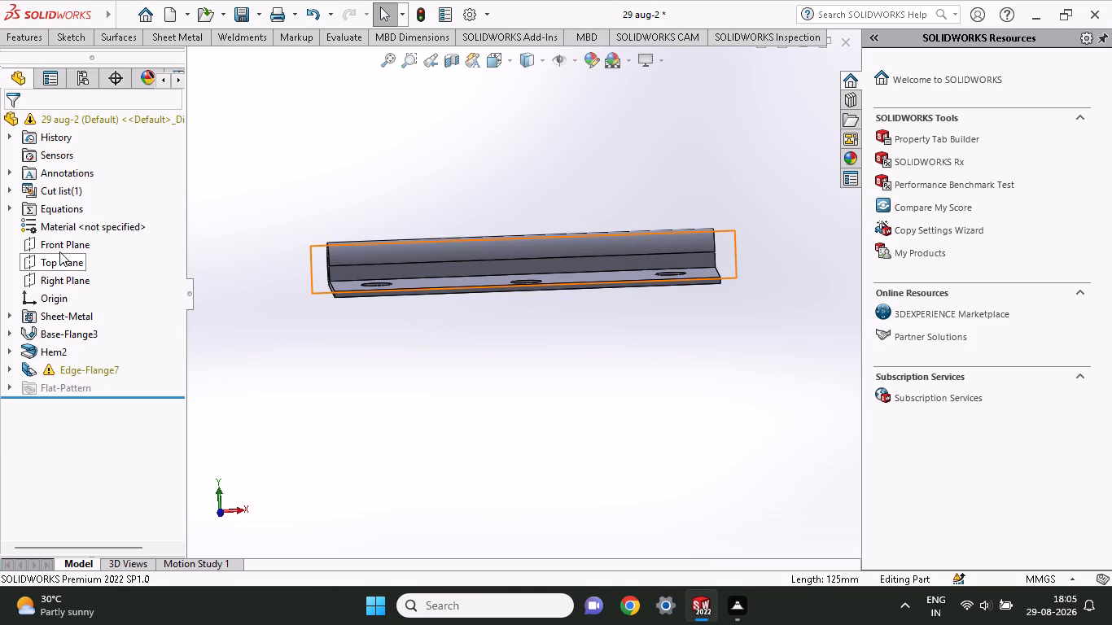
{"action": "left_click", "coordinate": [59, 251]}
{"action": "middle_click_drag", "start_coordinate": [277, 325], "coordinate": [280, 311]}
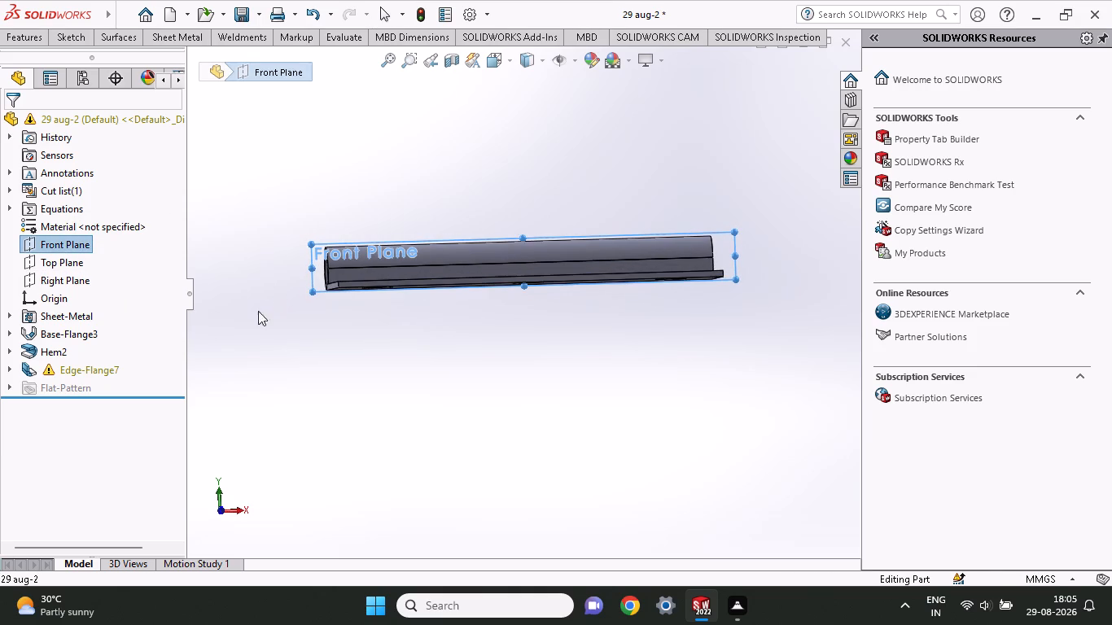
{"action": "left_click", "coordinate": [35, 260]}
{"action": "left_click", "coordinate": [37, 274]}
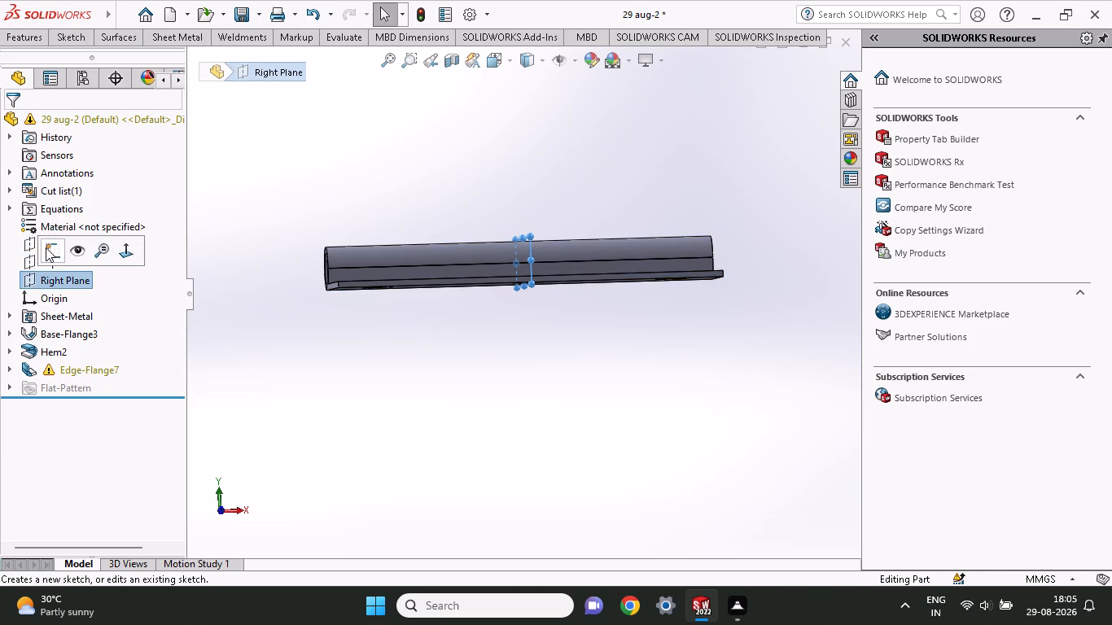
{"action": "left_click", "coordinate": [33, 245]}
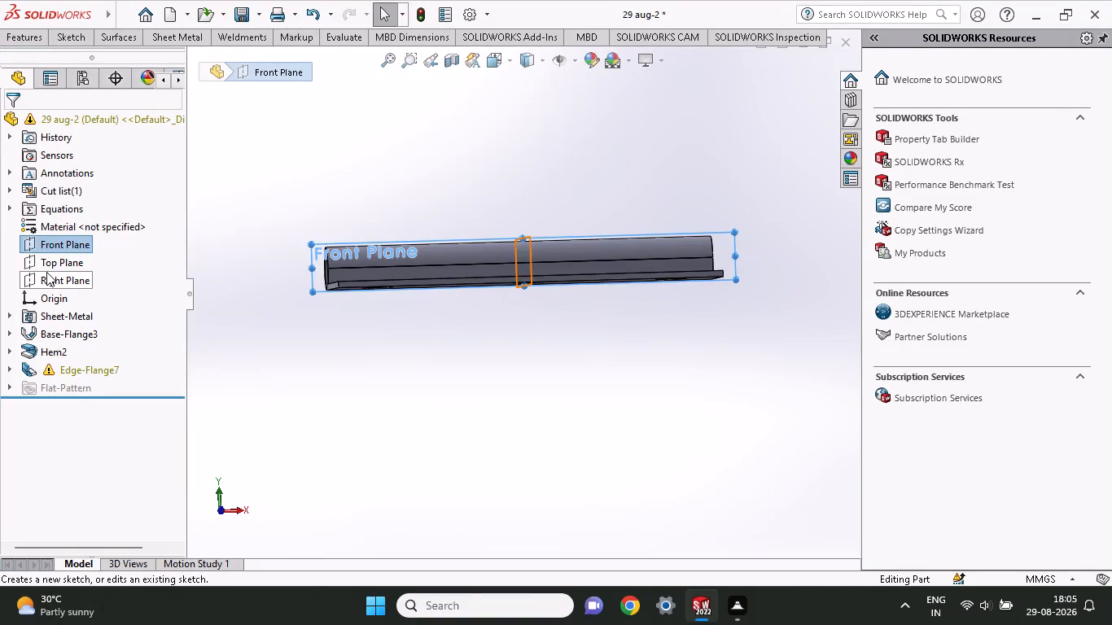
{"action": "left_click", "coordinate": [61, 242]}
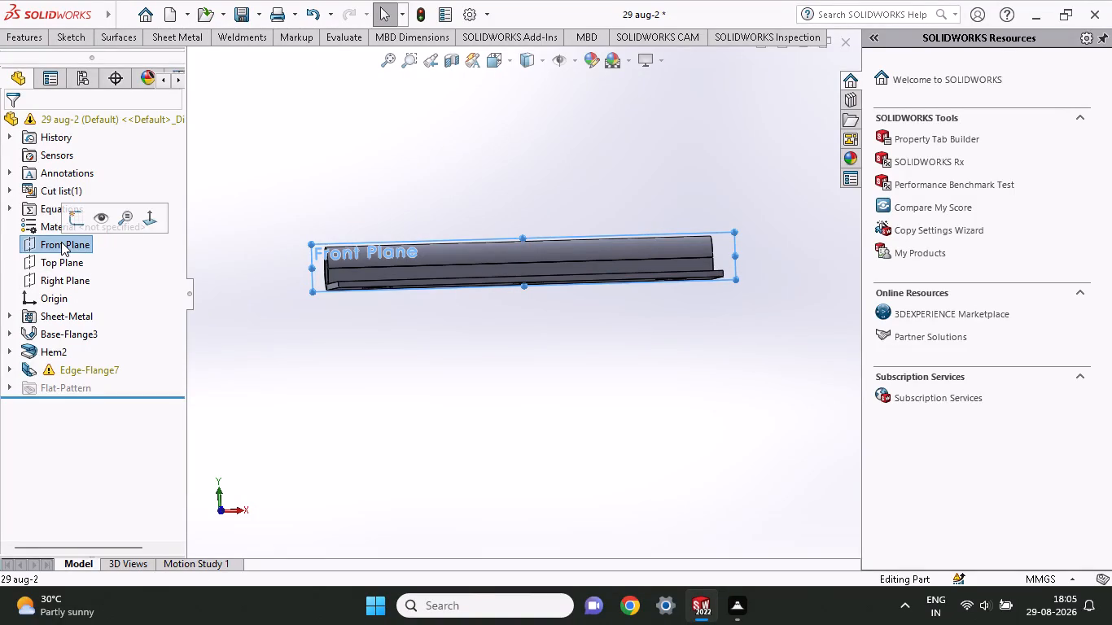
{"action": "left_click", "coordinate": [124, 254]}
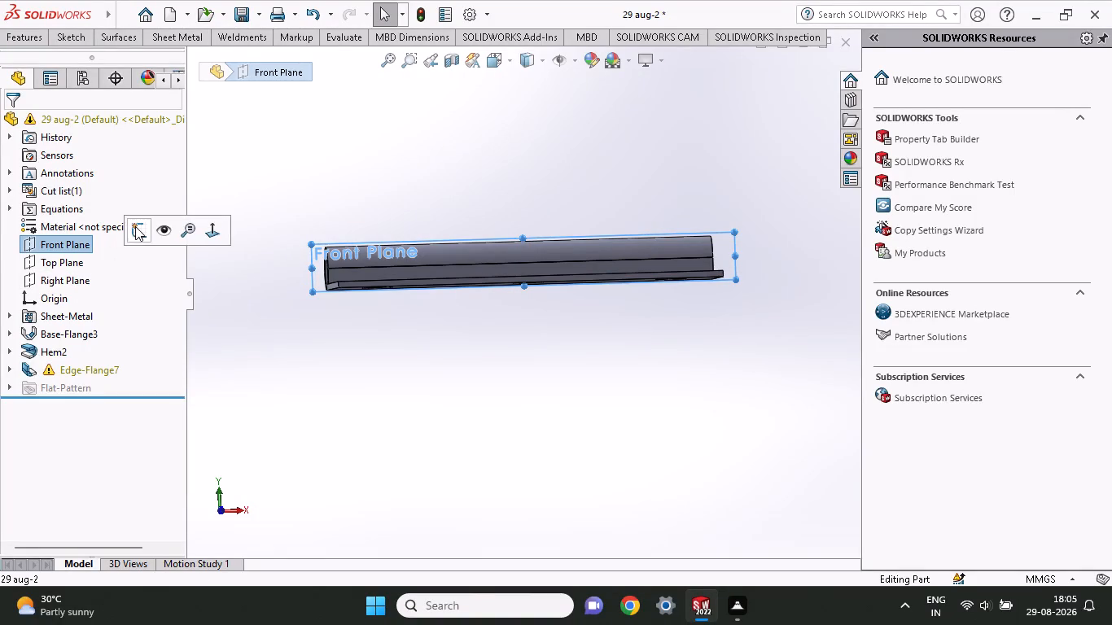
{"action": "left_click", "coordinate": [135, 226]}
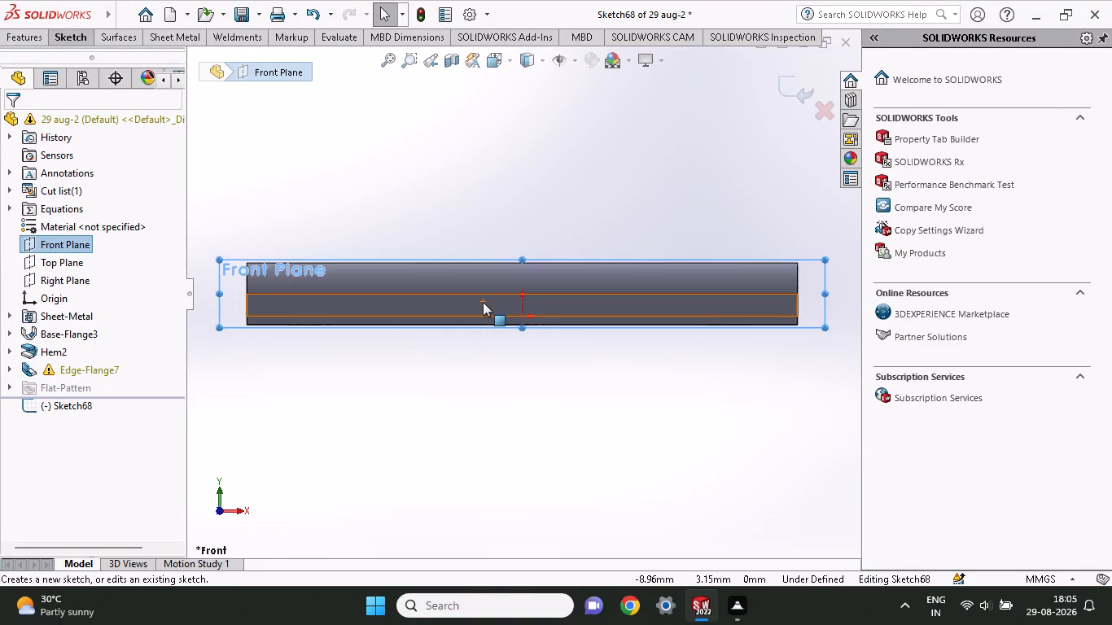
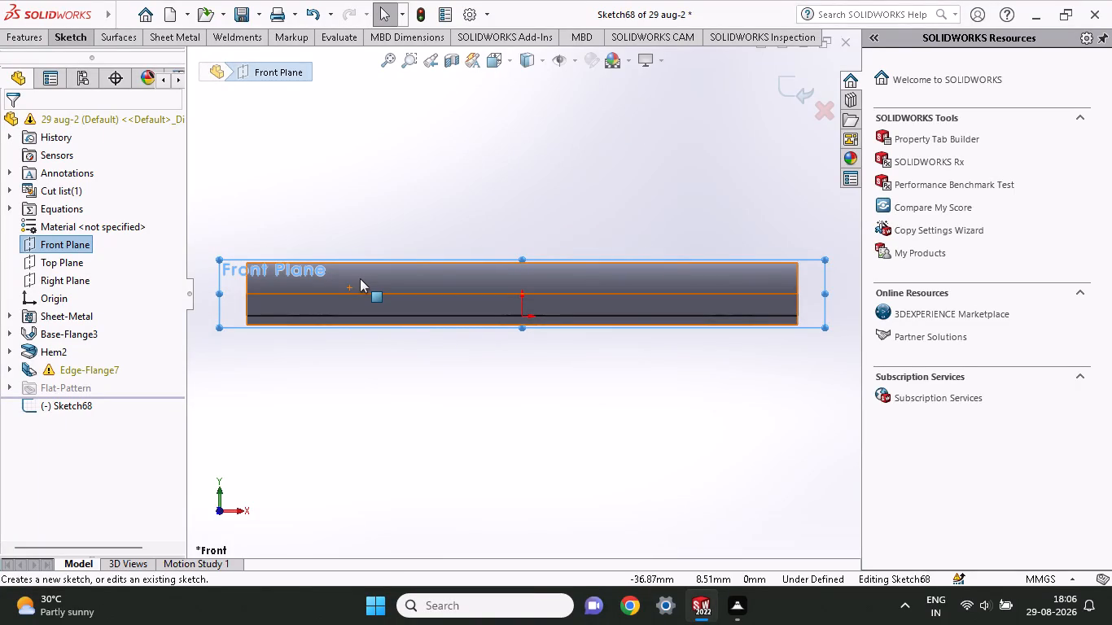
Sketch two corner rectangles rising from the leaf's lower horizontal line, about 24 mm wide left of the origin and 20 mm wide right of it.
{"action": "left_click", "coordinate": [80, 41]}
{"action": "left_click", "coordinate": [121, 80]}
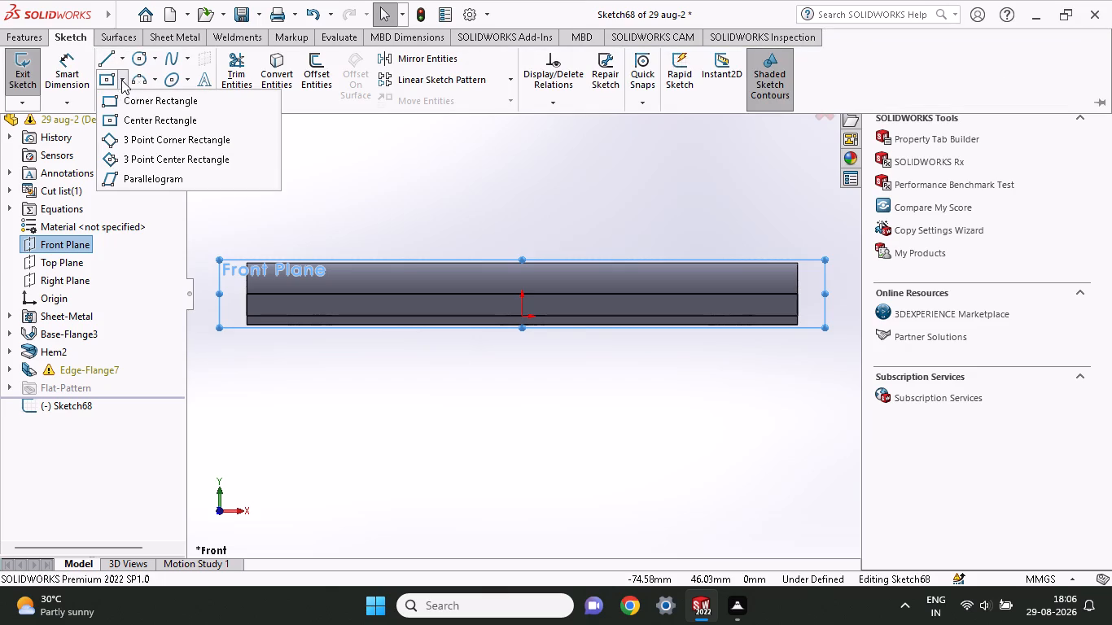
{"action": "left_click", "coordinate": [126, 96]}
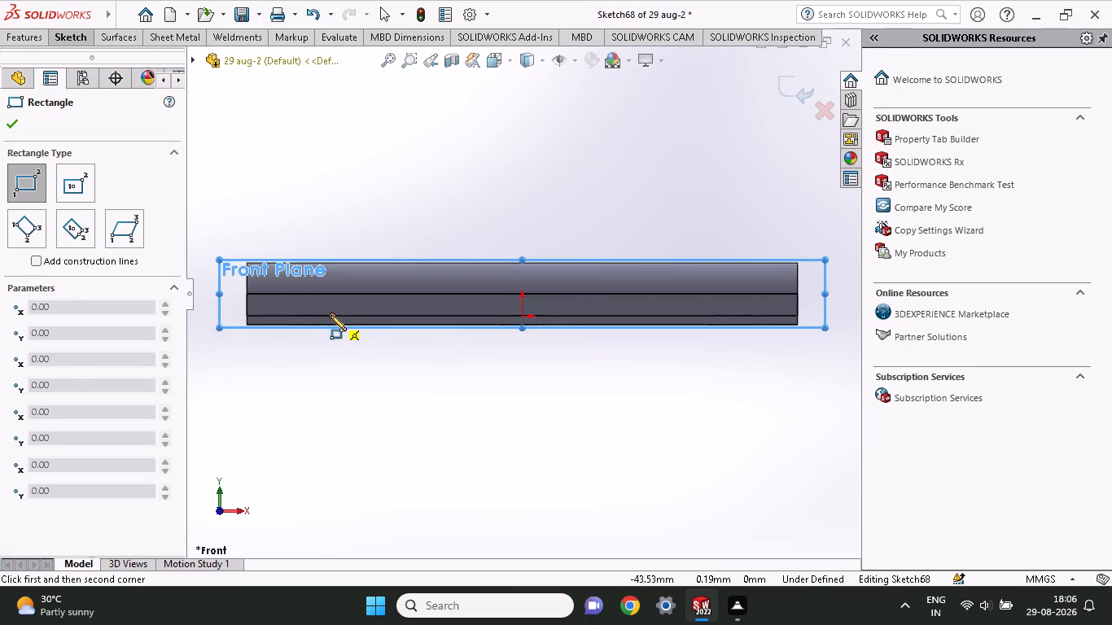
{"action": "left_click", "coordinate": [331, 315]}
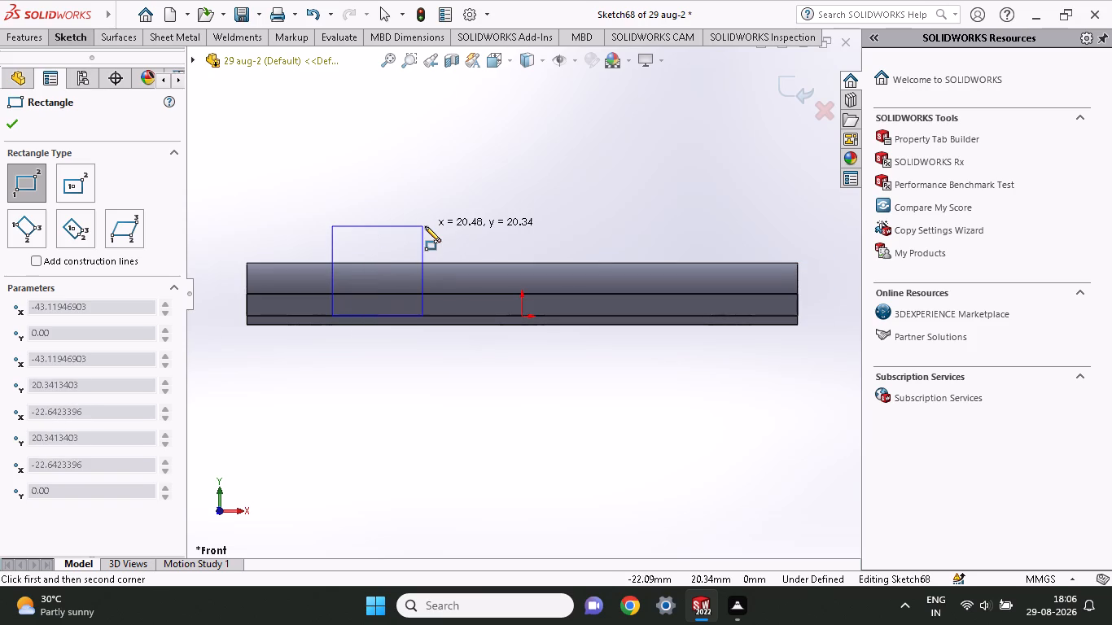
{"action": "left_click", "coordinate": [440, 236]}
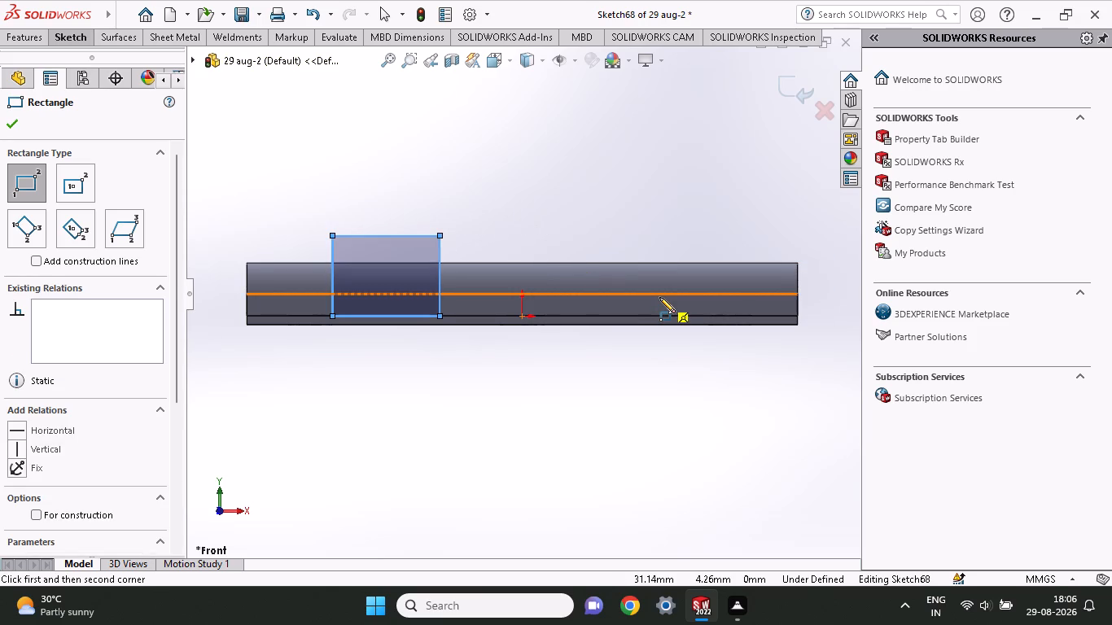
{"action": "left_click", "coordinate": [641, 315]}
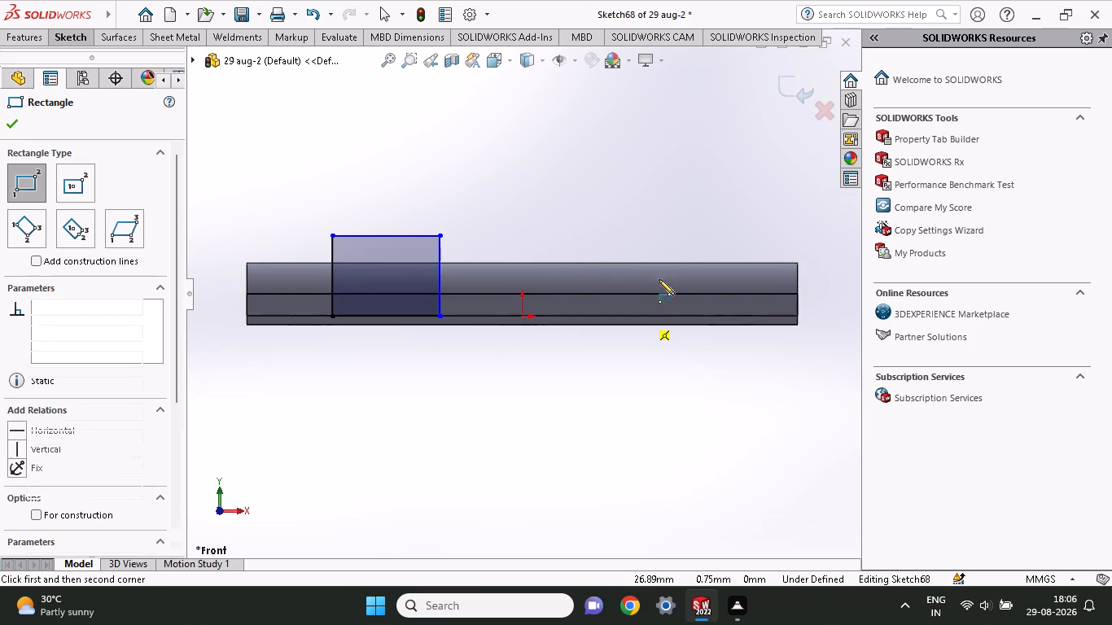
{"action": "left_click", "coordinate": [729, 240]}
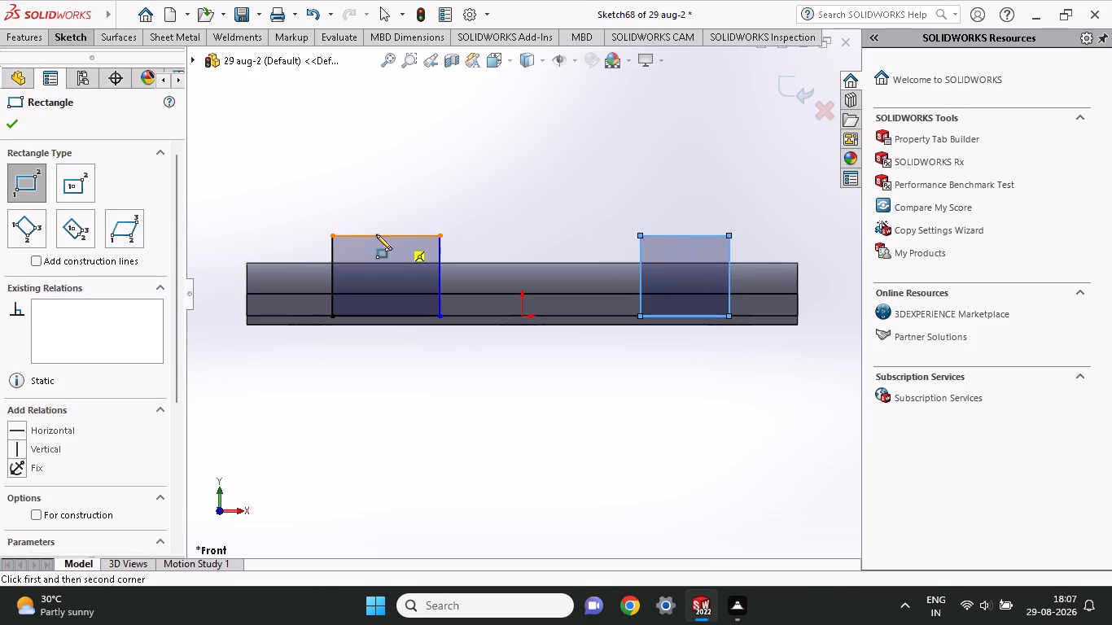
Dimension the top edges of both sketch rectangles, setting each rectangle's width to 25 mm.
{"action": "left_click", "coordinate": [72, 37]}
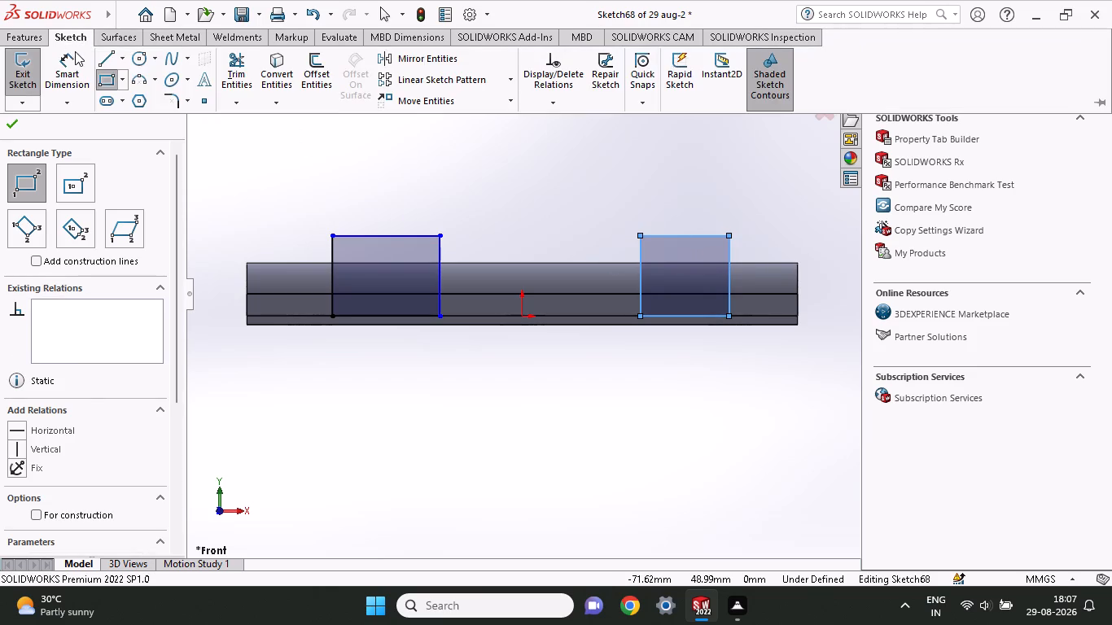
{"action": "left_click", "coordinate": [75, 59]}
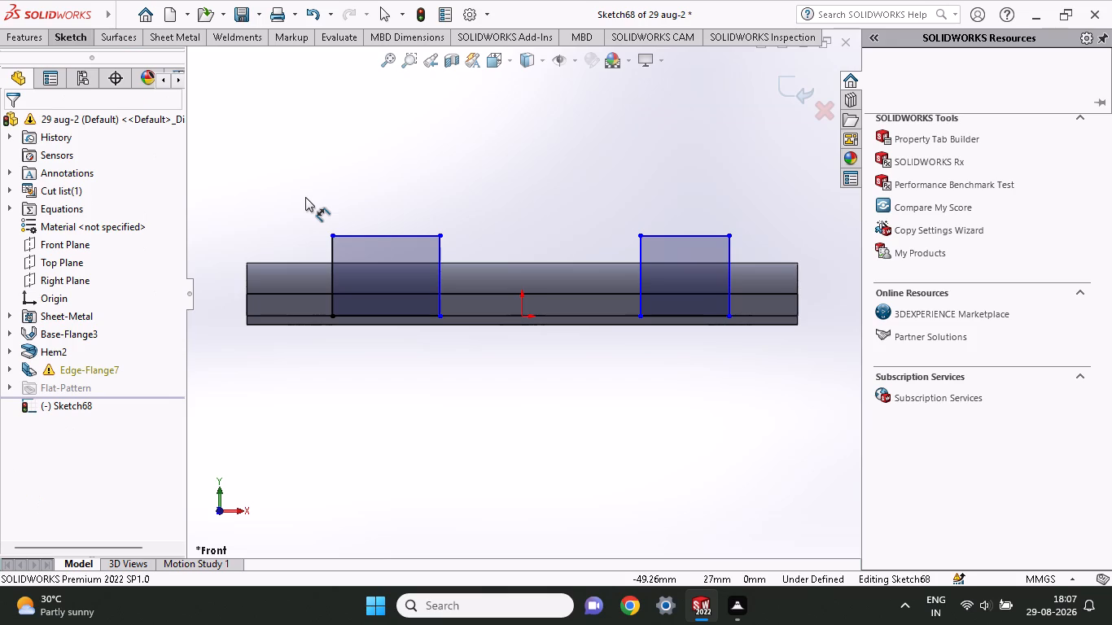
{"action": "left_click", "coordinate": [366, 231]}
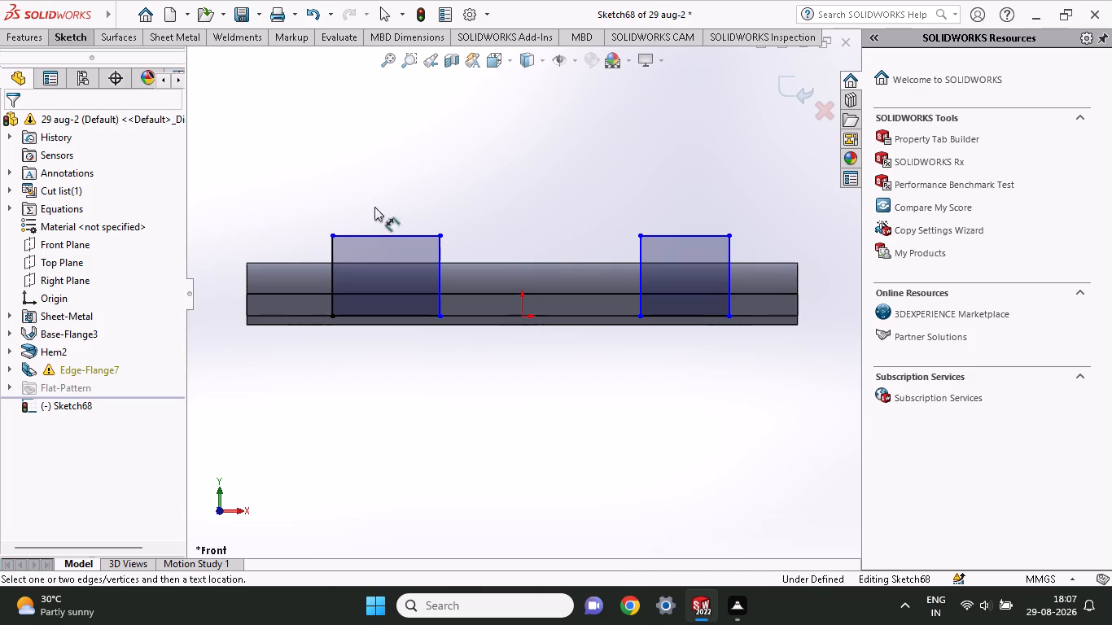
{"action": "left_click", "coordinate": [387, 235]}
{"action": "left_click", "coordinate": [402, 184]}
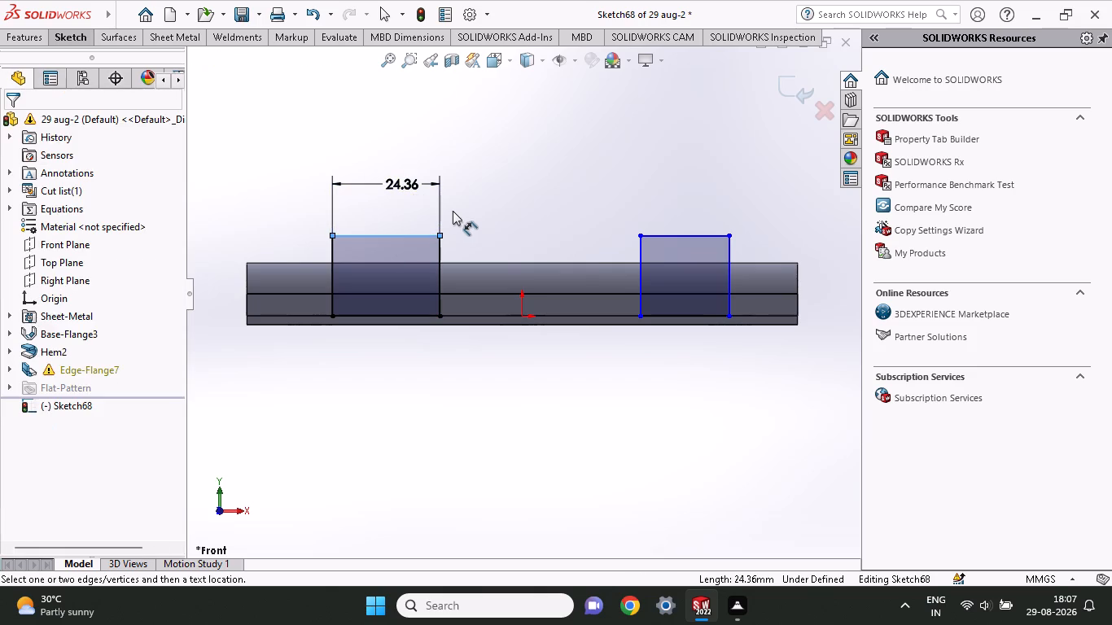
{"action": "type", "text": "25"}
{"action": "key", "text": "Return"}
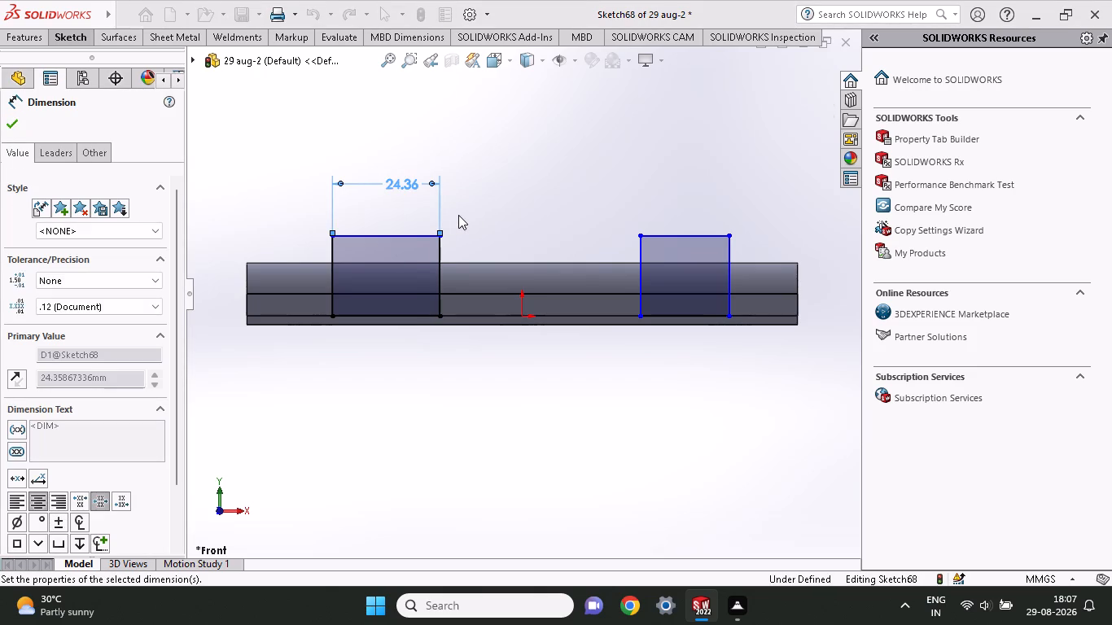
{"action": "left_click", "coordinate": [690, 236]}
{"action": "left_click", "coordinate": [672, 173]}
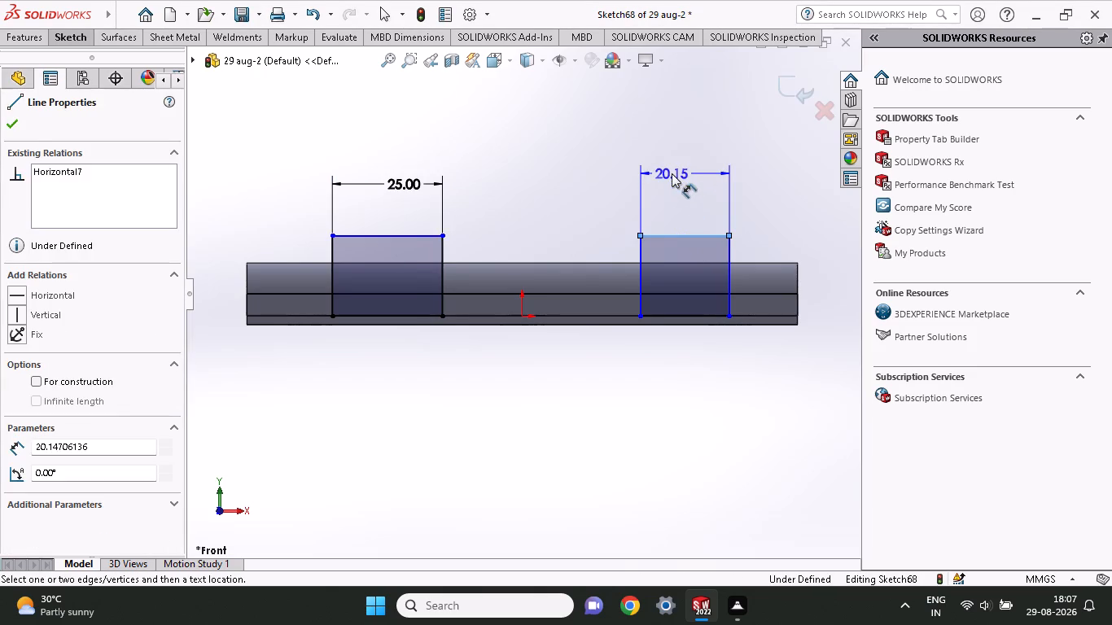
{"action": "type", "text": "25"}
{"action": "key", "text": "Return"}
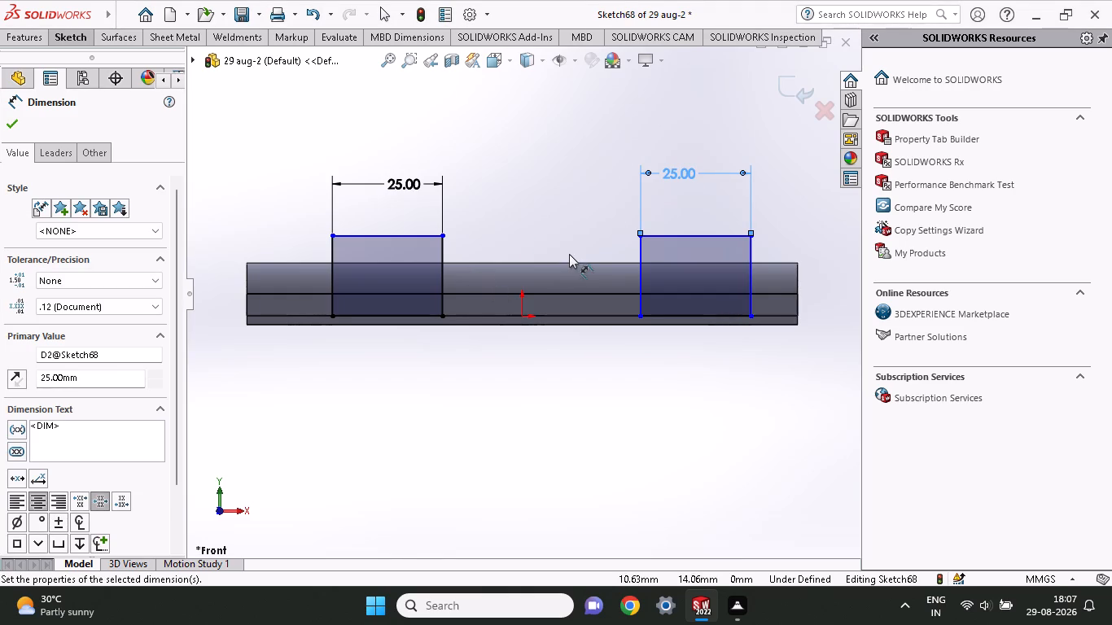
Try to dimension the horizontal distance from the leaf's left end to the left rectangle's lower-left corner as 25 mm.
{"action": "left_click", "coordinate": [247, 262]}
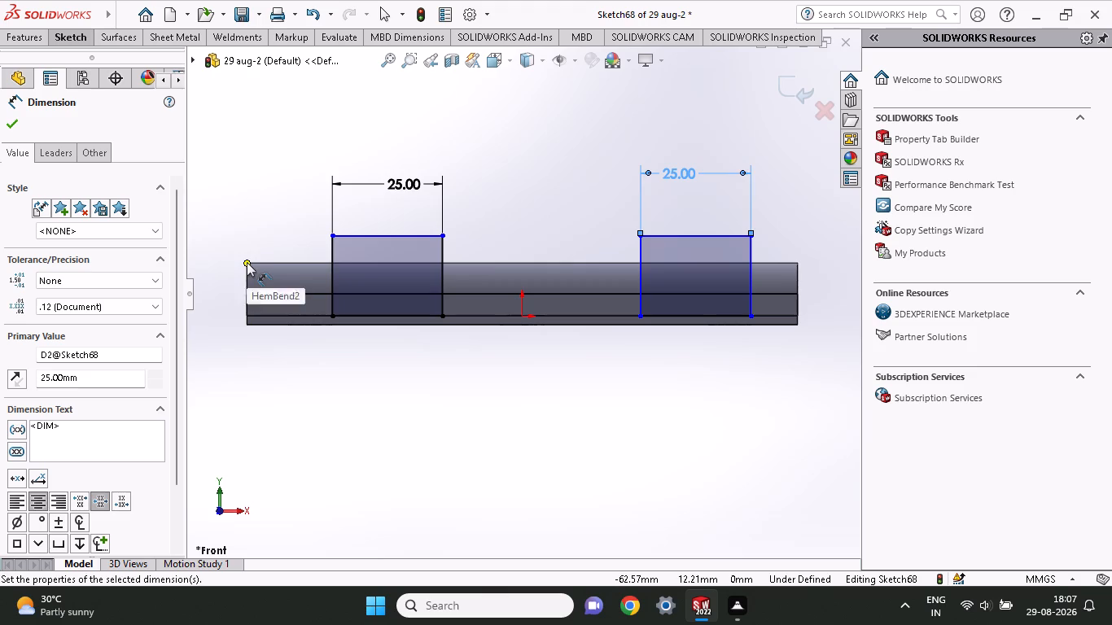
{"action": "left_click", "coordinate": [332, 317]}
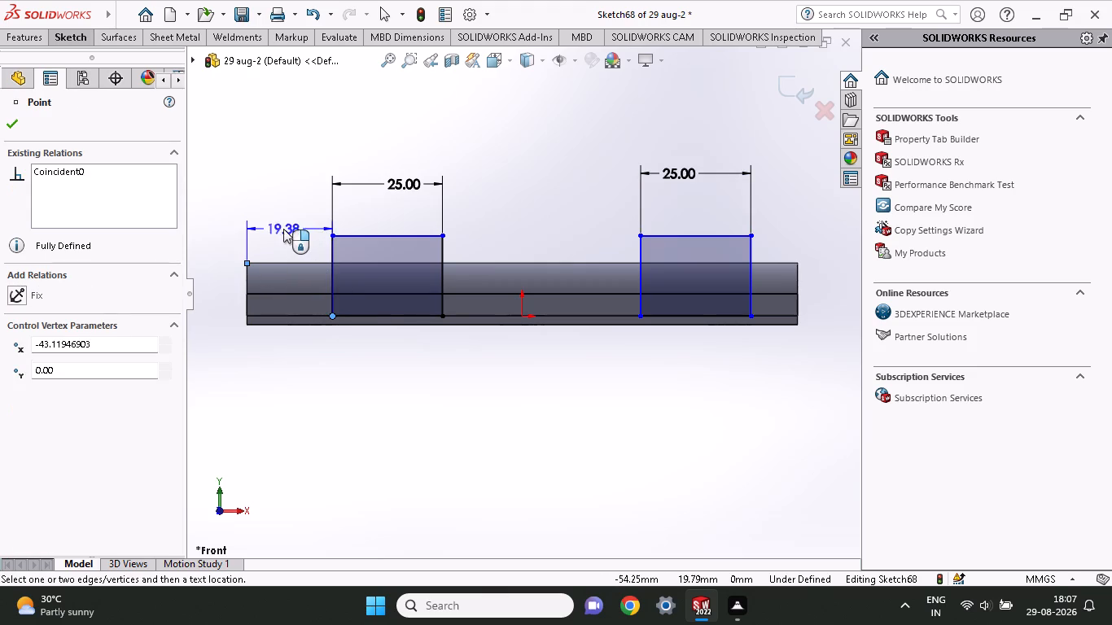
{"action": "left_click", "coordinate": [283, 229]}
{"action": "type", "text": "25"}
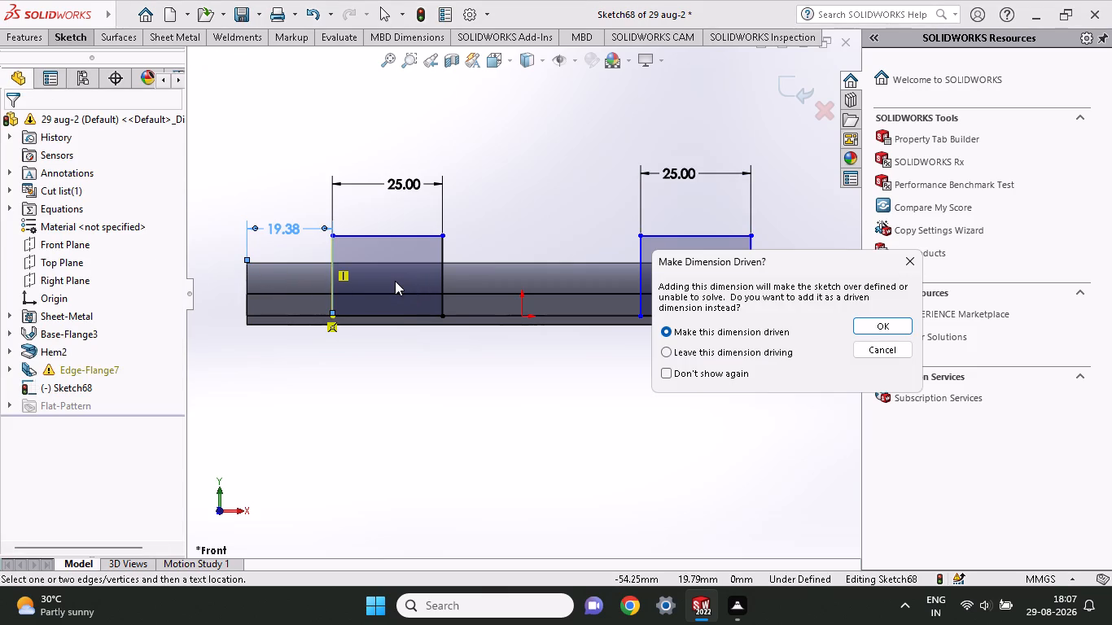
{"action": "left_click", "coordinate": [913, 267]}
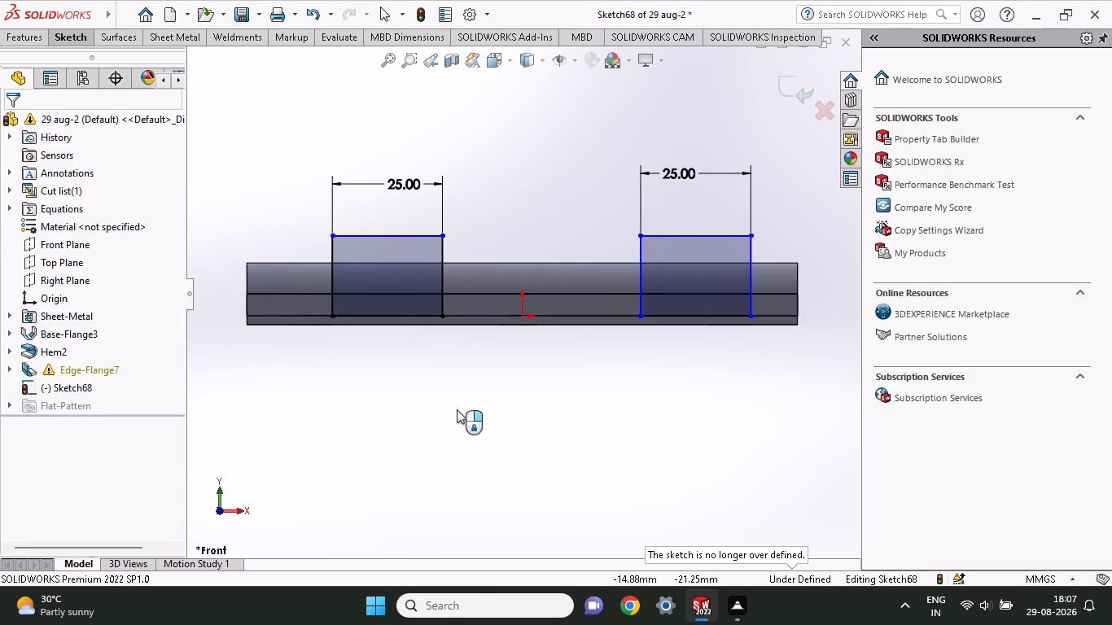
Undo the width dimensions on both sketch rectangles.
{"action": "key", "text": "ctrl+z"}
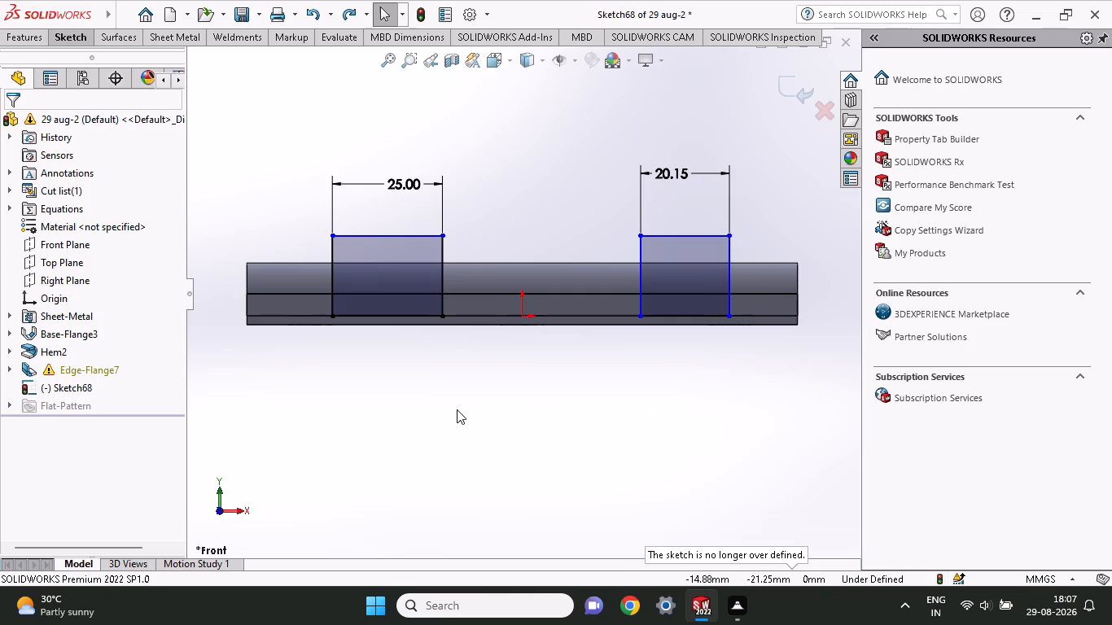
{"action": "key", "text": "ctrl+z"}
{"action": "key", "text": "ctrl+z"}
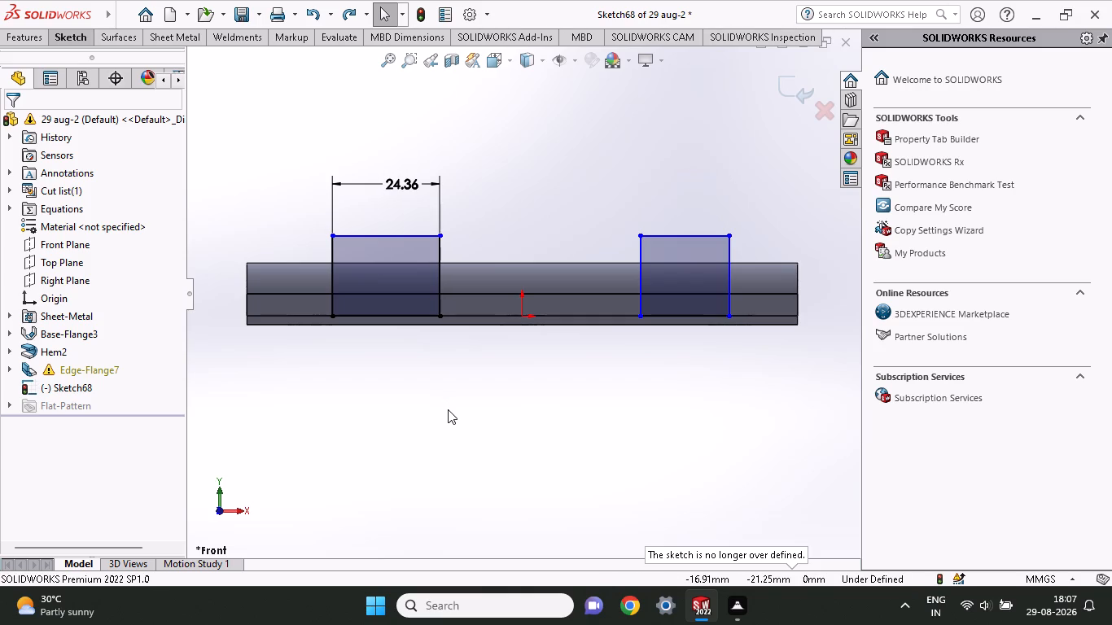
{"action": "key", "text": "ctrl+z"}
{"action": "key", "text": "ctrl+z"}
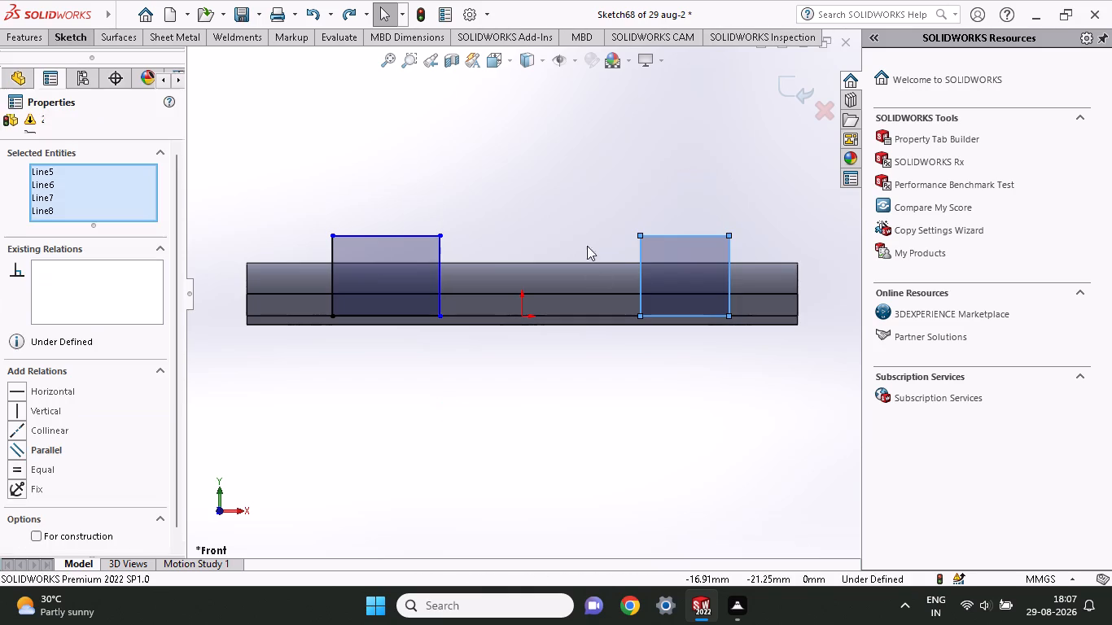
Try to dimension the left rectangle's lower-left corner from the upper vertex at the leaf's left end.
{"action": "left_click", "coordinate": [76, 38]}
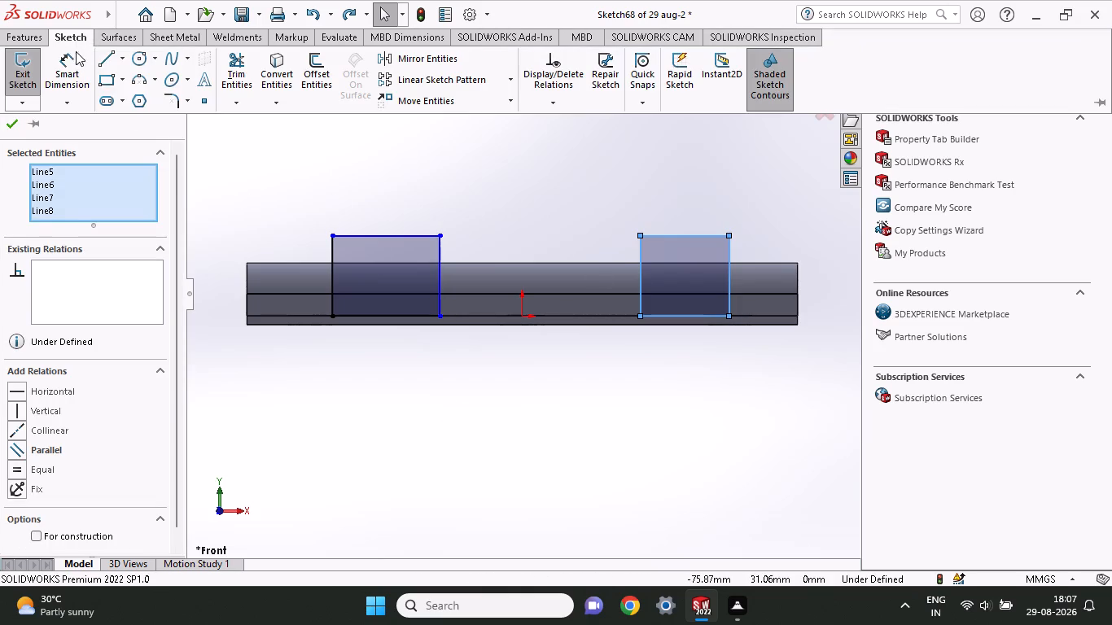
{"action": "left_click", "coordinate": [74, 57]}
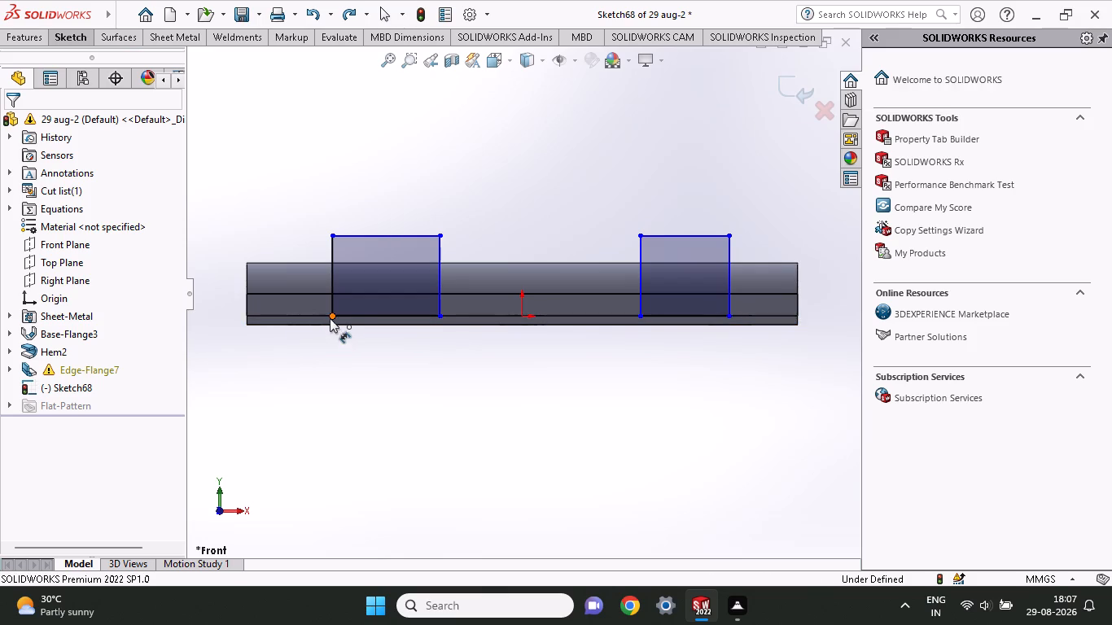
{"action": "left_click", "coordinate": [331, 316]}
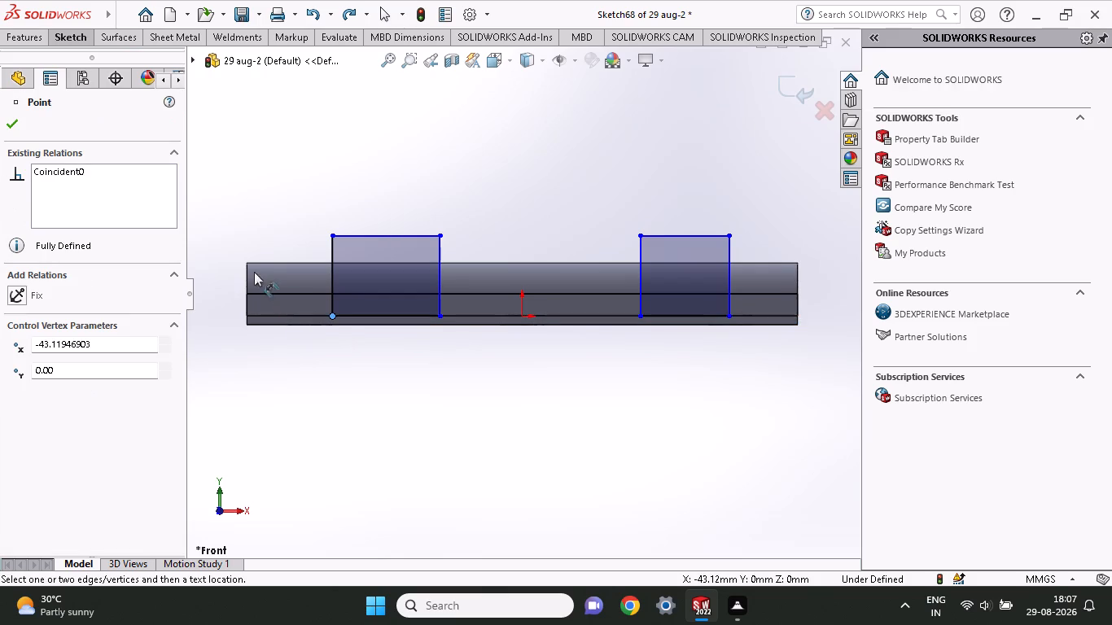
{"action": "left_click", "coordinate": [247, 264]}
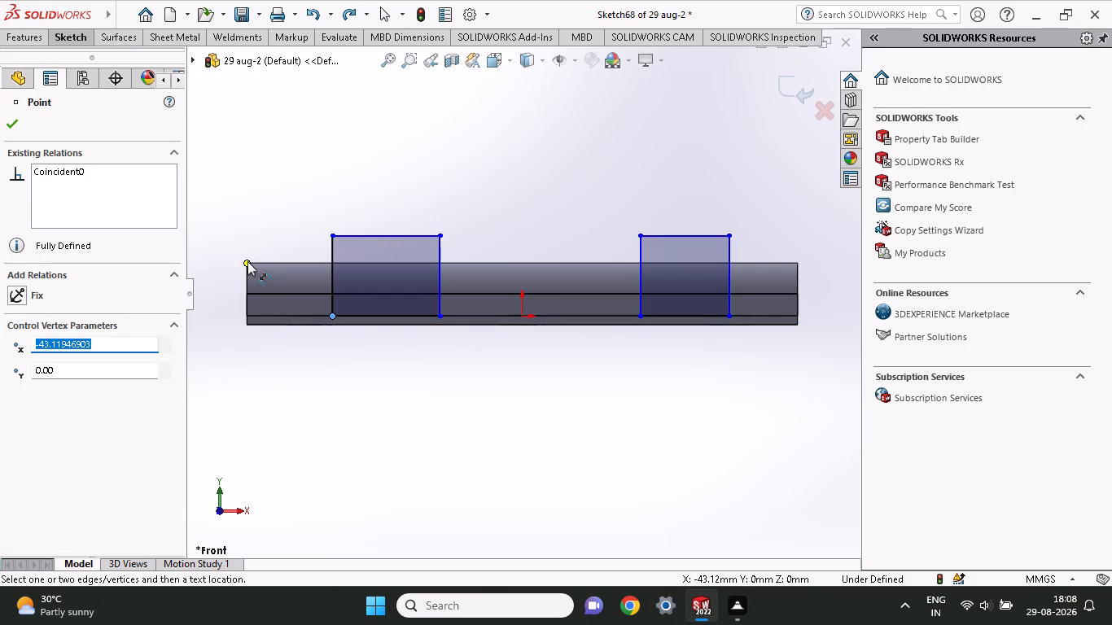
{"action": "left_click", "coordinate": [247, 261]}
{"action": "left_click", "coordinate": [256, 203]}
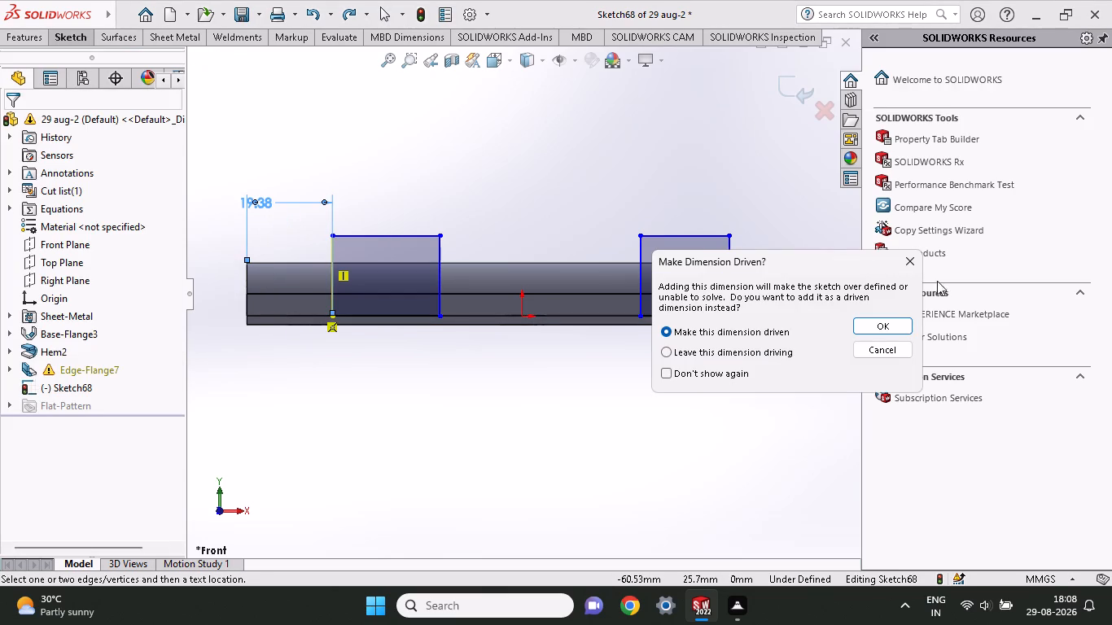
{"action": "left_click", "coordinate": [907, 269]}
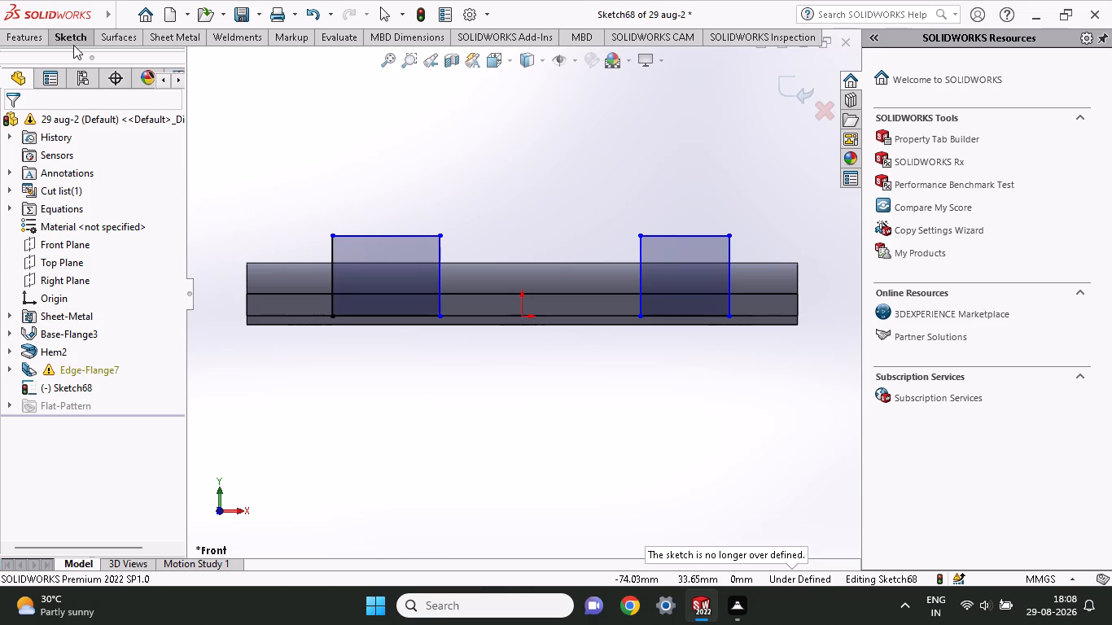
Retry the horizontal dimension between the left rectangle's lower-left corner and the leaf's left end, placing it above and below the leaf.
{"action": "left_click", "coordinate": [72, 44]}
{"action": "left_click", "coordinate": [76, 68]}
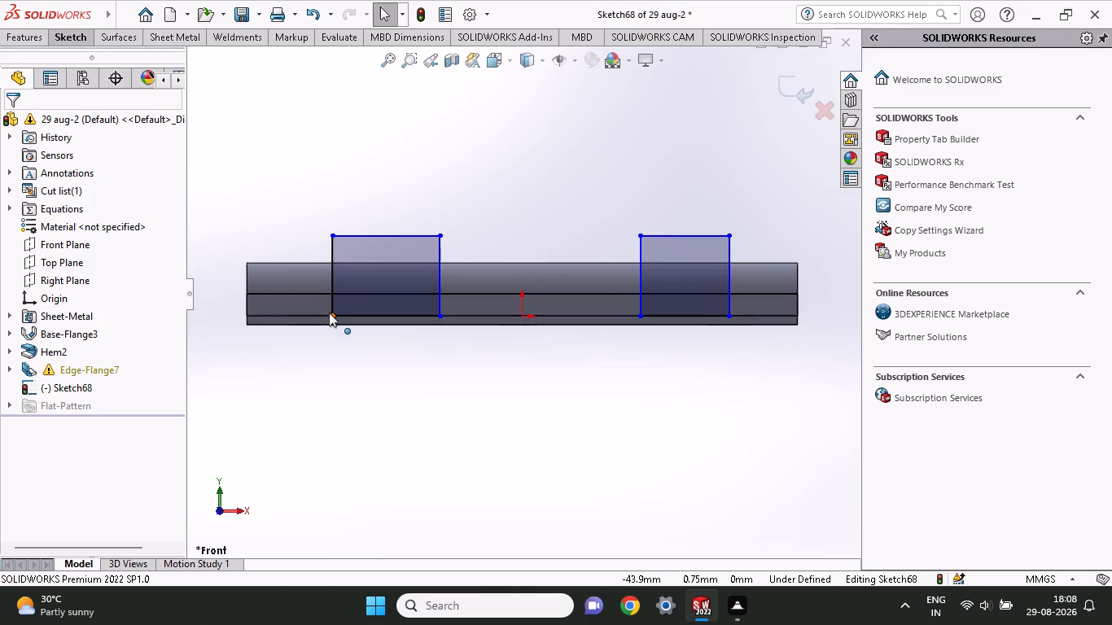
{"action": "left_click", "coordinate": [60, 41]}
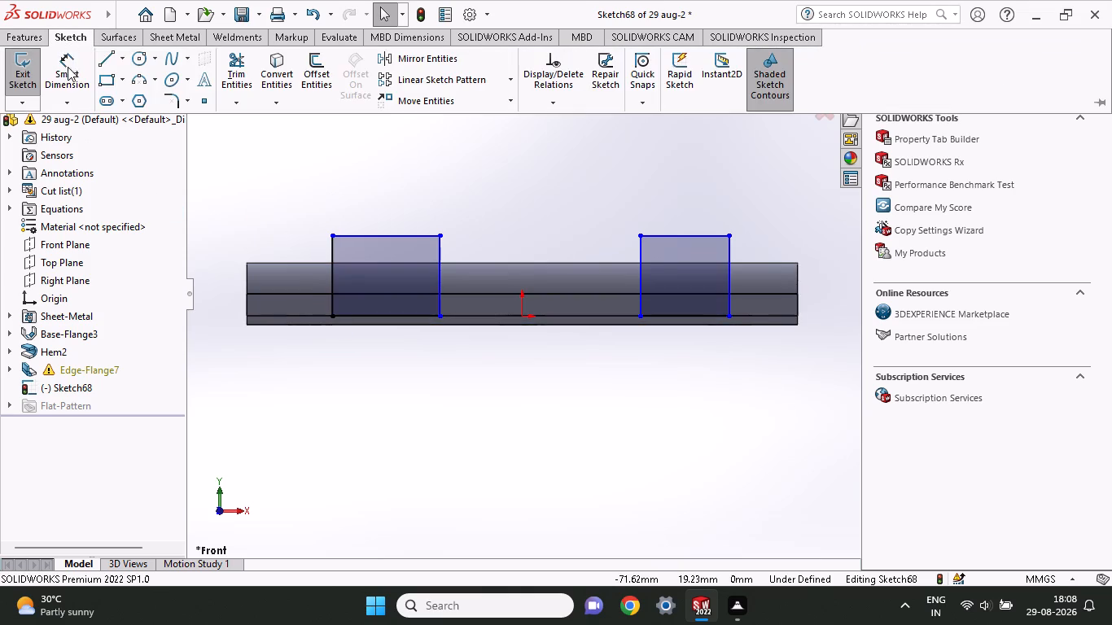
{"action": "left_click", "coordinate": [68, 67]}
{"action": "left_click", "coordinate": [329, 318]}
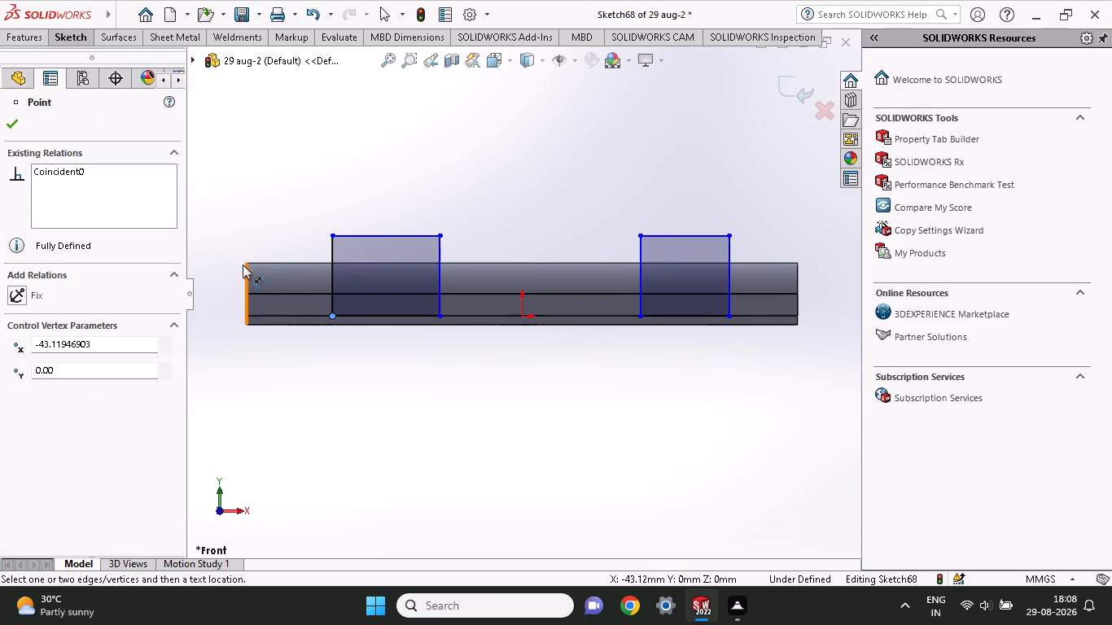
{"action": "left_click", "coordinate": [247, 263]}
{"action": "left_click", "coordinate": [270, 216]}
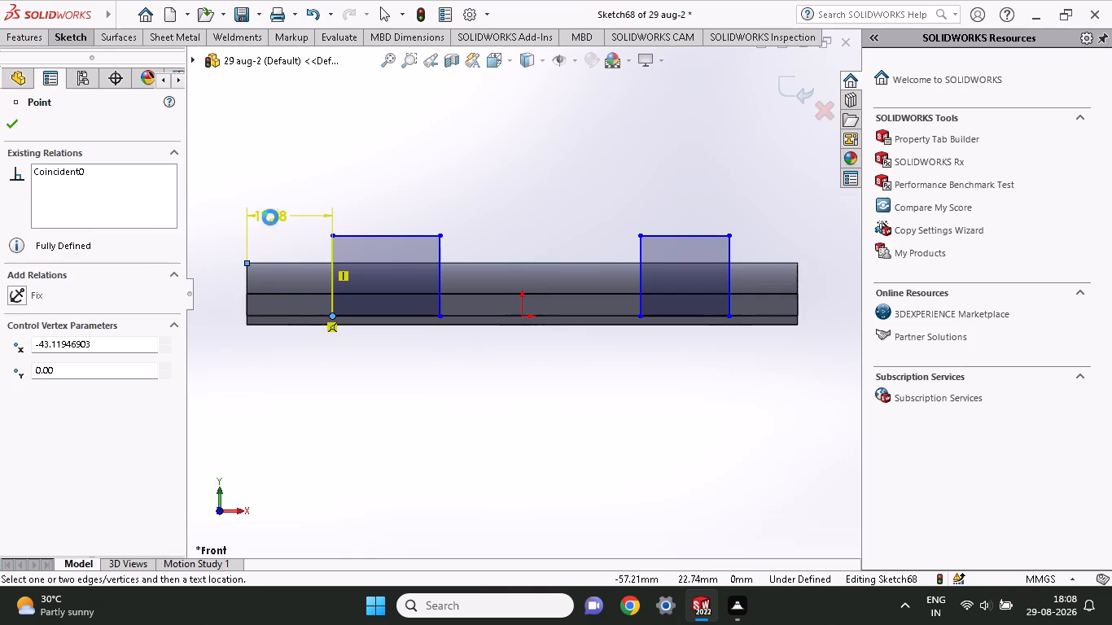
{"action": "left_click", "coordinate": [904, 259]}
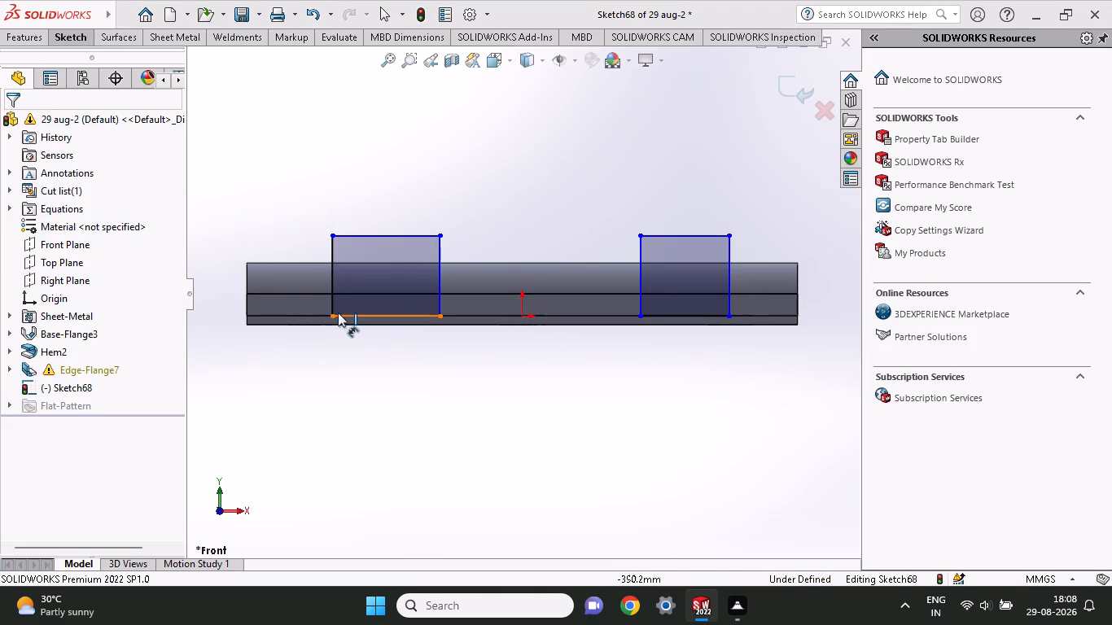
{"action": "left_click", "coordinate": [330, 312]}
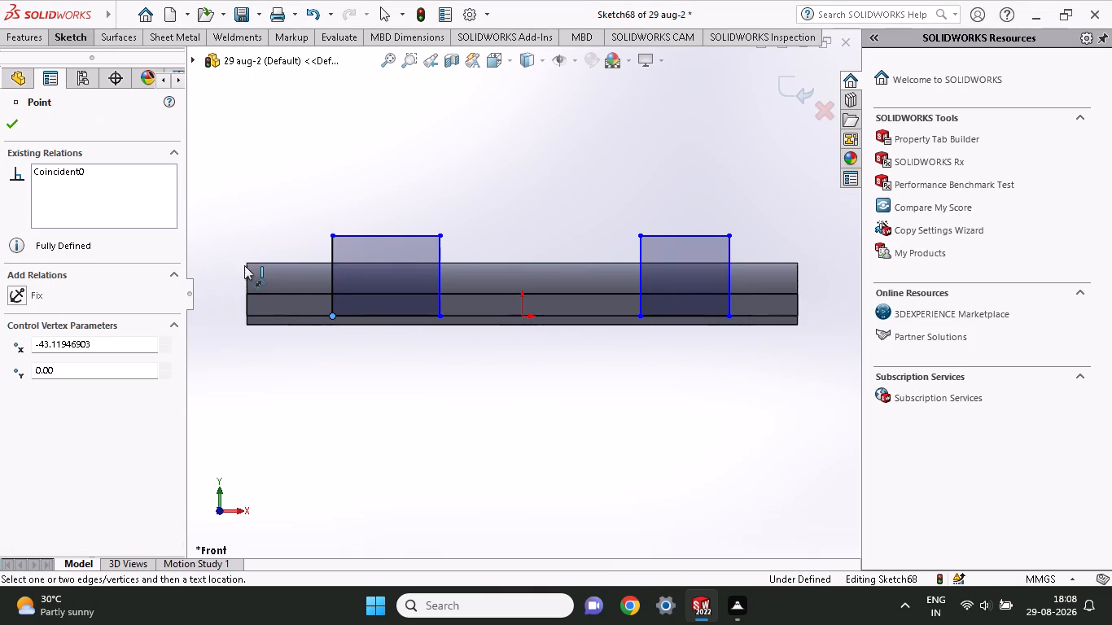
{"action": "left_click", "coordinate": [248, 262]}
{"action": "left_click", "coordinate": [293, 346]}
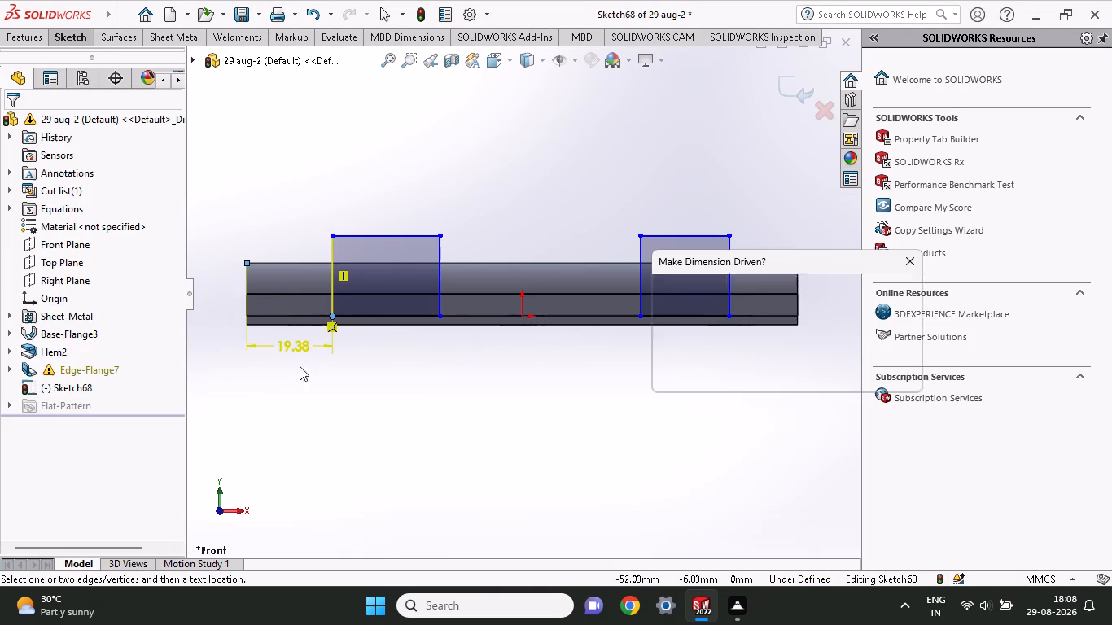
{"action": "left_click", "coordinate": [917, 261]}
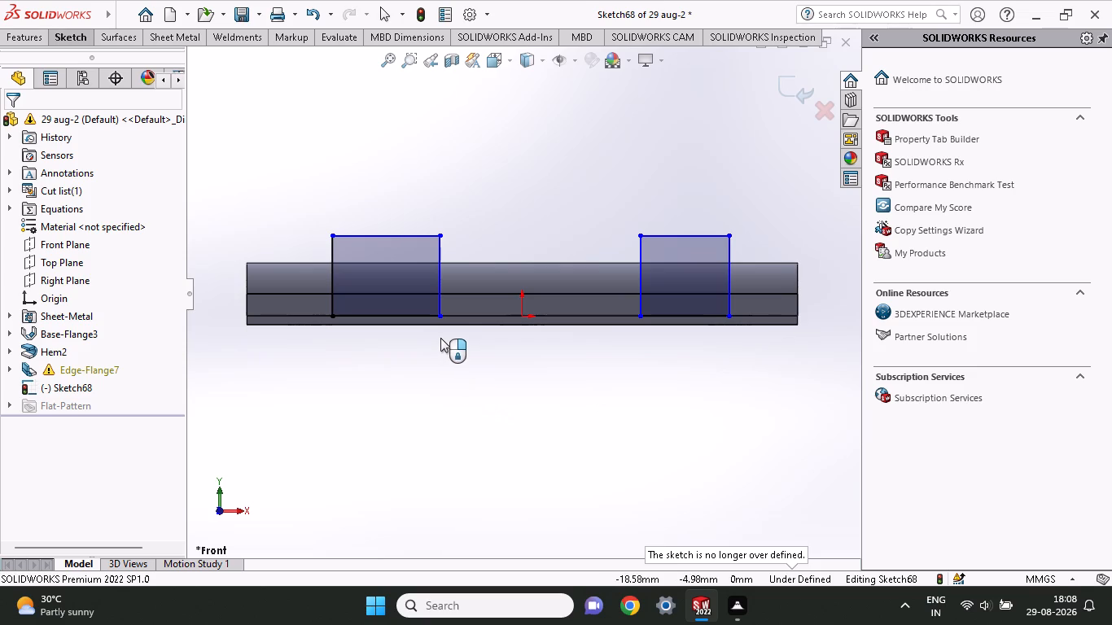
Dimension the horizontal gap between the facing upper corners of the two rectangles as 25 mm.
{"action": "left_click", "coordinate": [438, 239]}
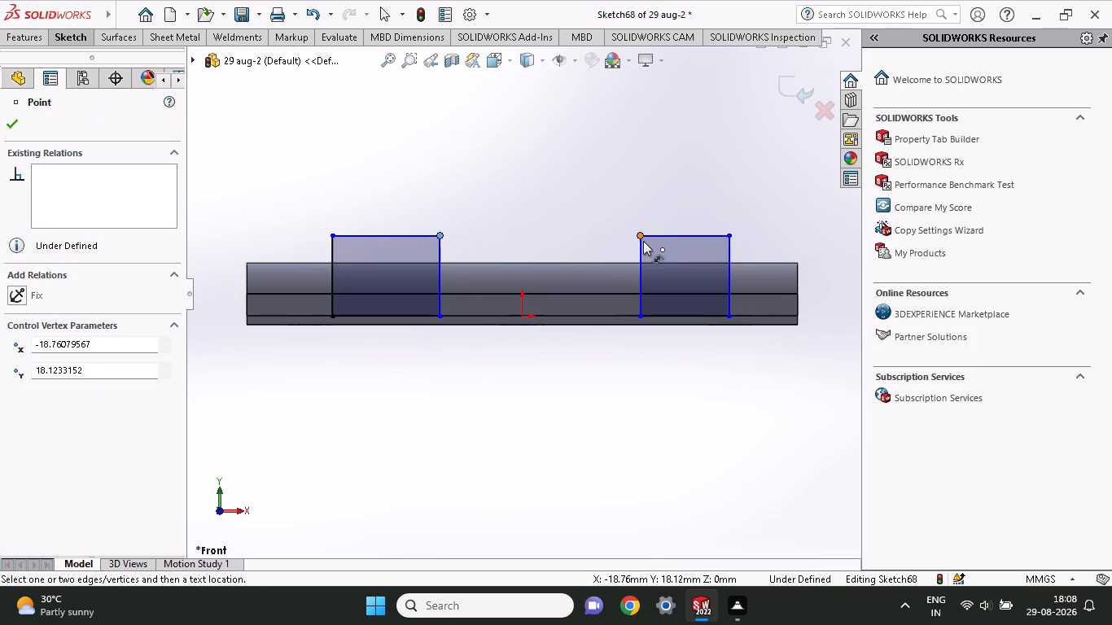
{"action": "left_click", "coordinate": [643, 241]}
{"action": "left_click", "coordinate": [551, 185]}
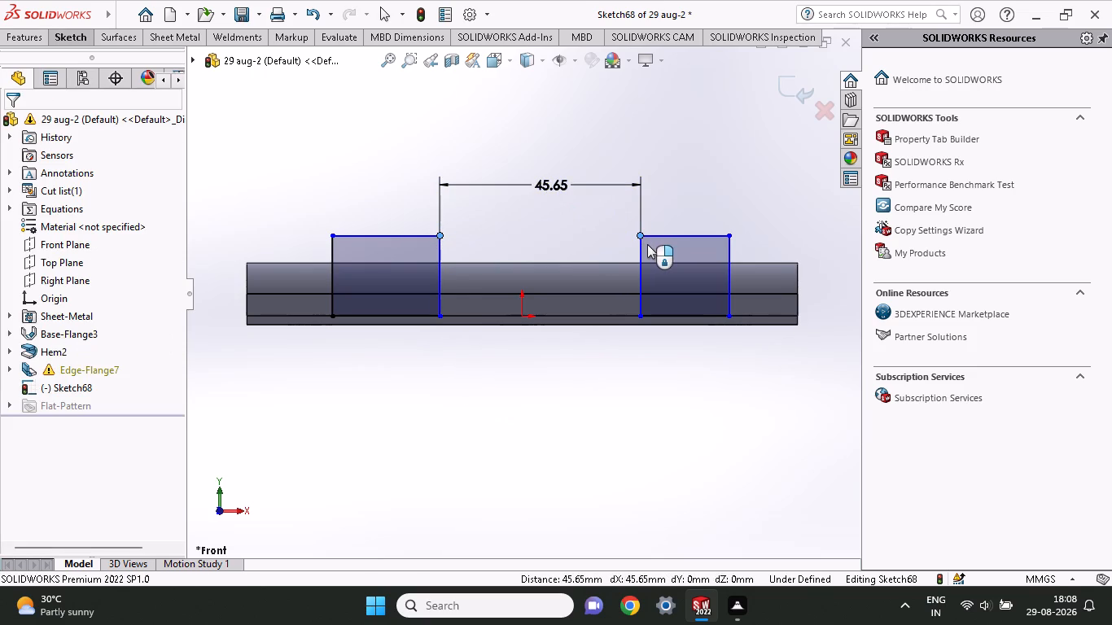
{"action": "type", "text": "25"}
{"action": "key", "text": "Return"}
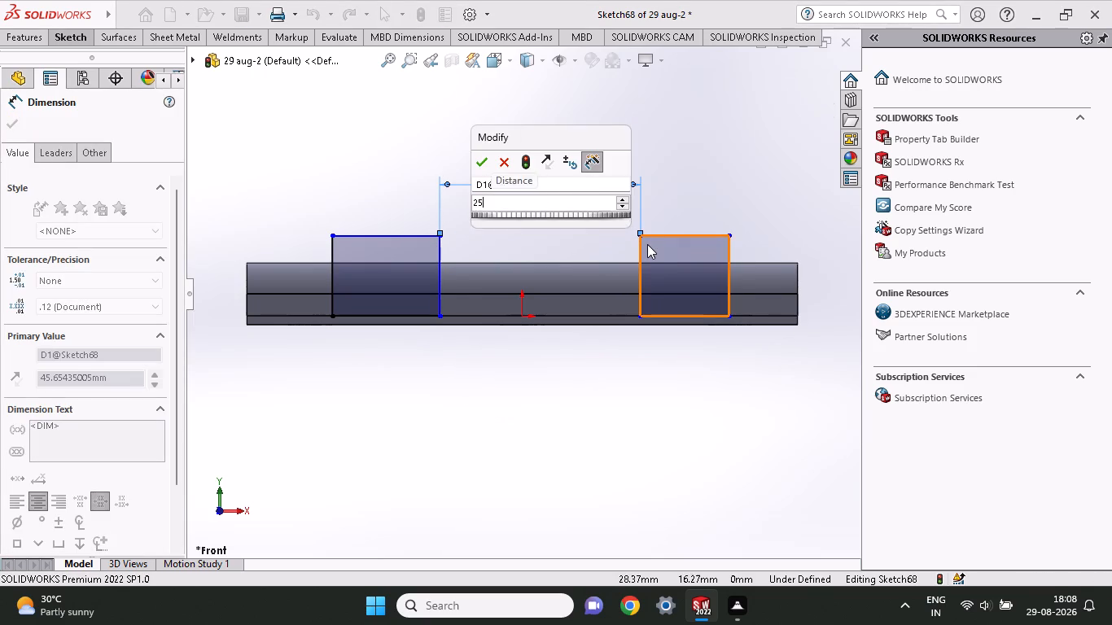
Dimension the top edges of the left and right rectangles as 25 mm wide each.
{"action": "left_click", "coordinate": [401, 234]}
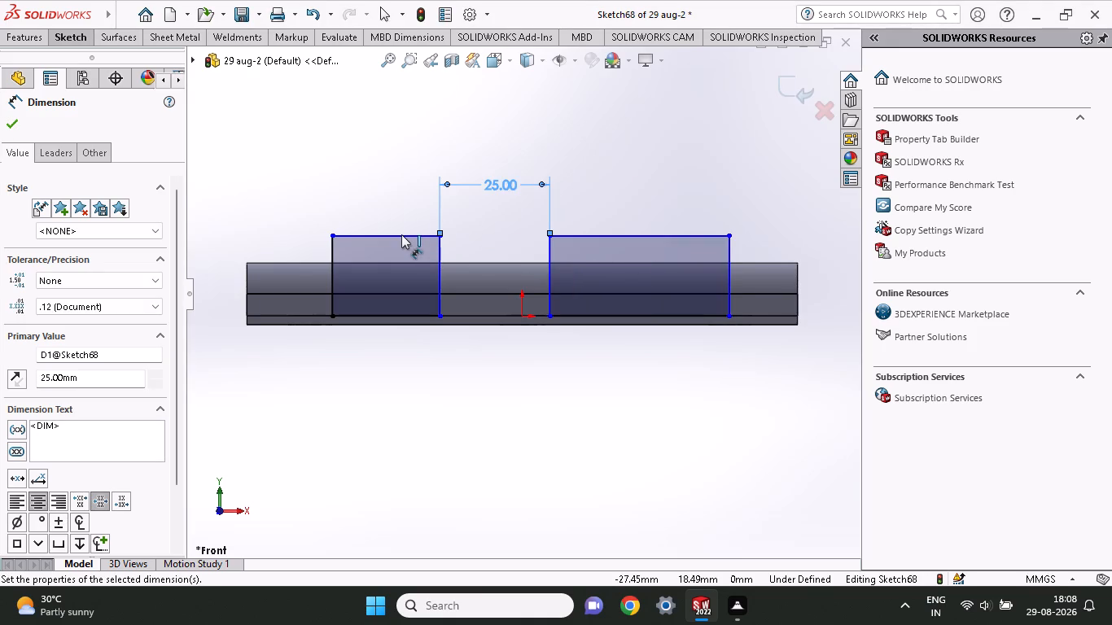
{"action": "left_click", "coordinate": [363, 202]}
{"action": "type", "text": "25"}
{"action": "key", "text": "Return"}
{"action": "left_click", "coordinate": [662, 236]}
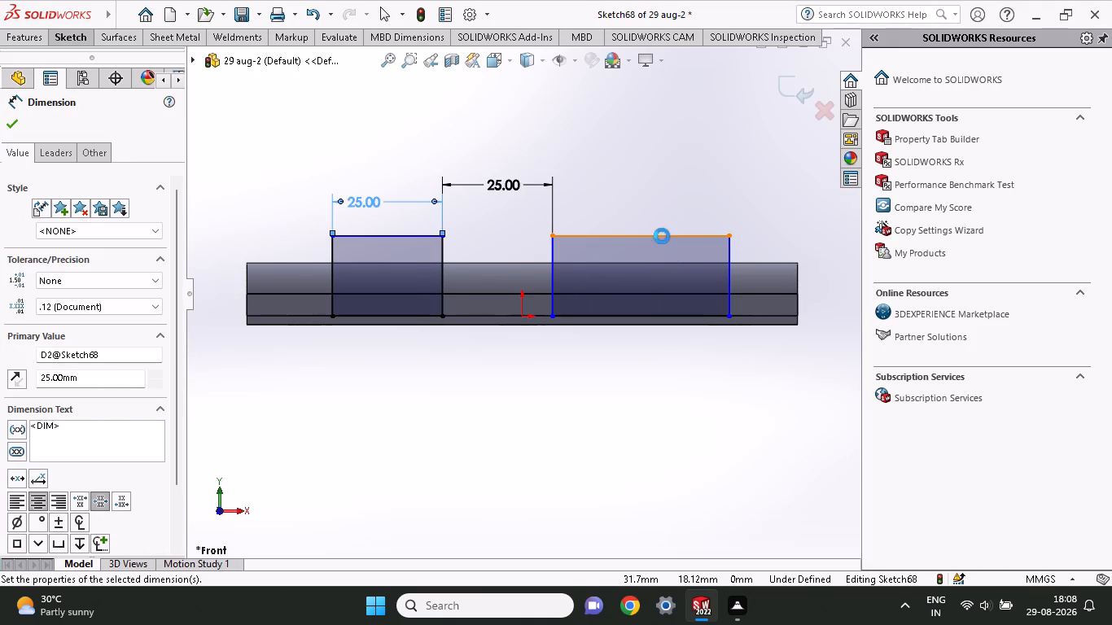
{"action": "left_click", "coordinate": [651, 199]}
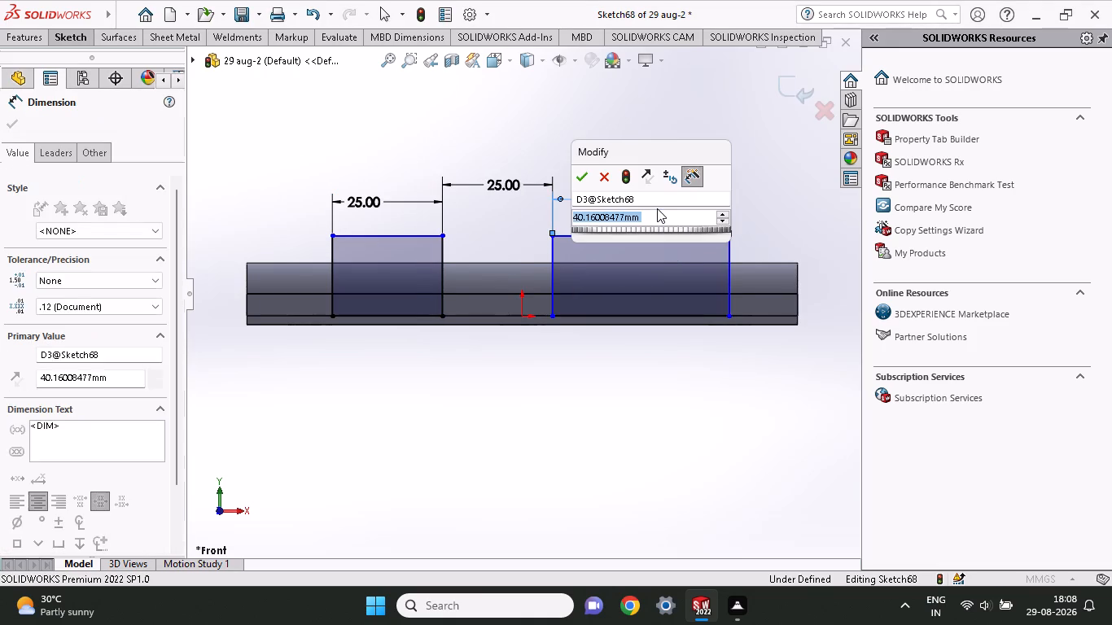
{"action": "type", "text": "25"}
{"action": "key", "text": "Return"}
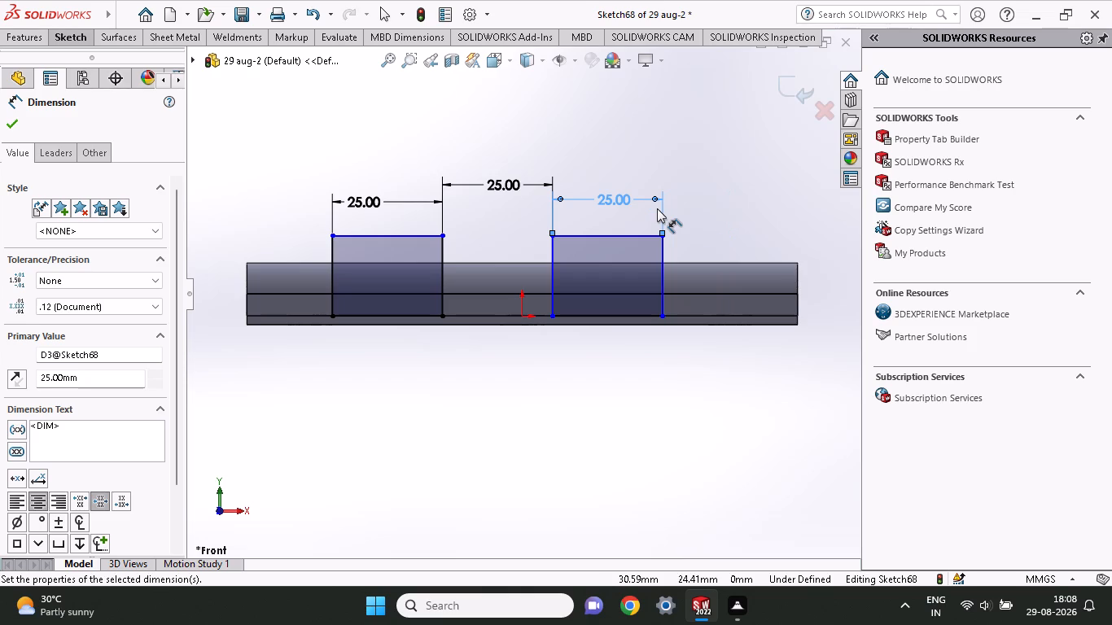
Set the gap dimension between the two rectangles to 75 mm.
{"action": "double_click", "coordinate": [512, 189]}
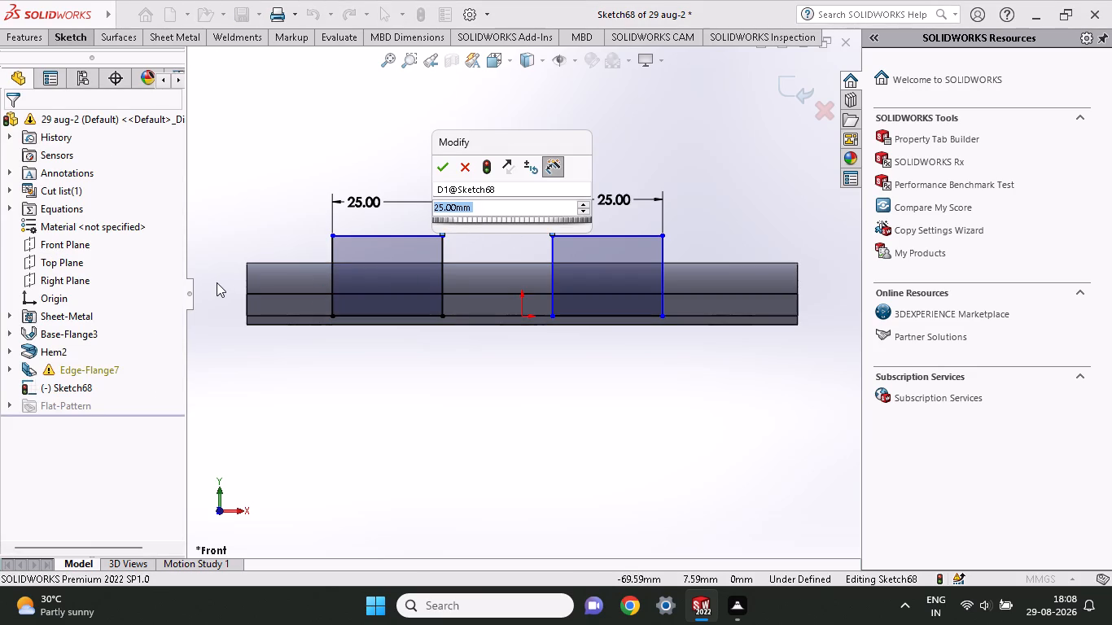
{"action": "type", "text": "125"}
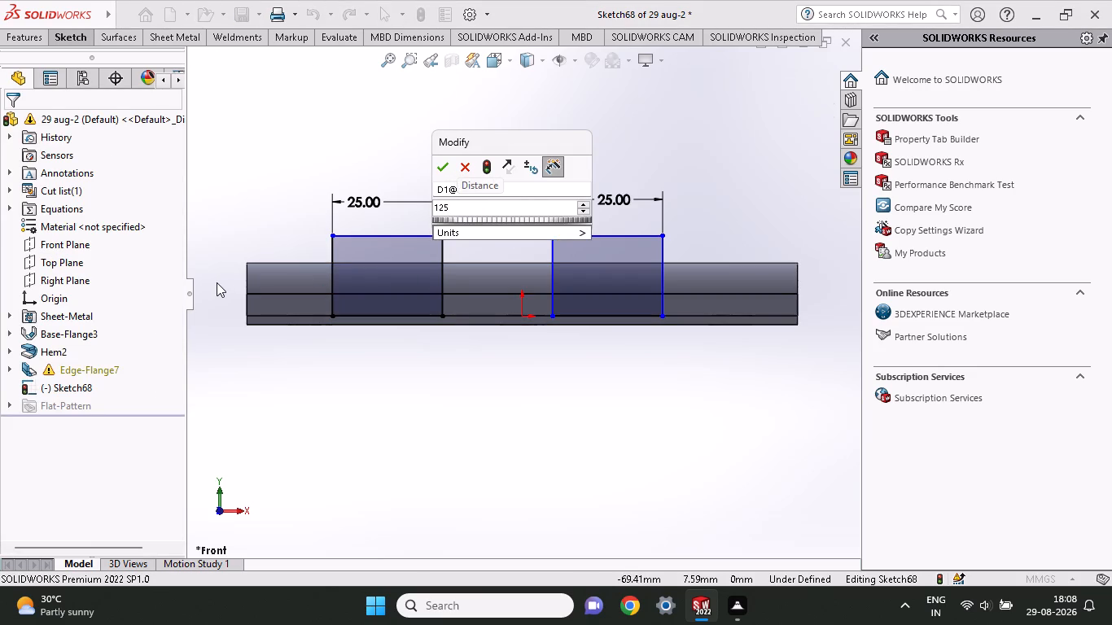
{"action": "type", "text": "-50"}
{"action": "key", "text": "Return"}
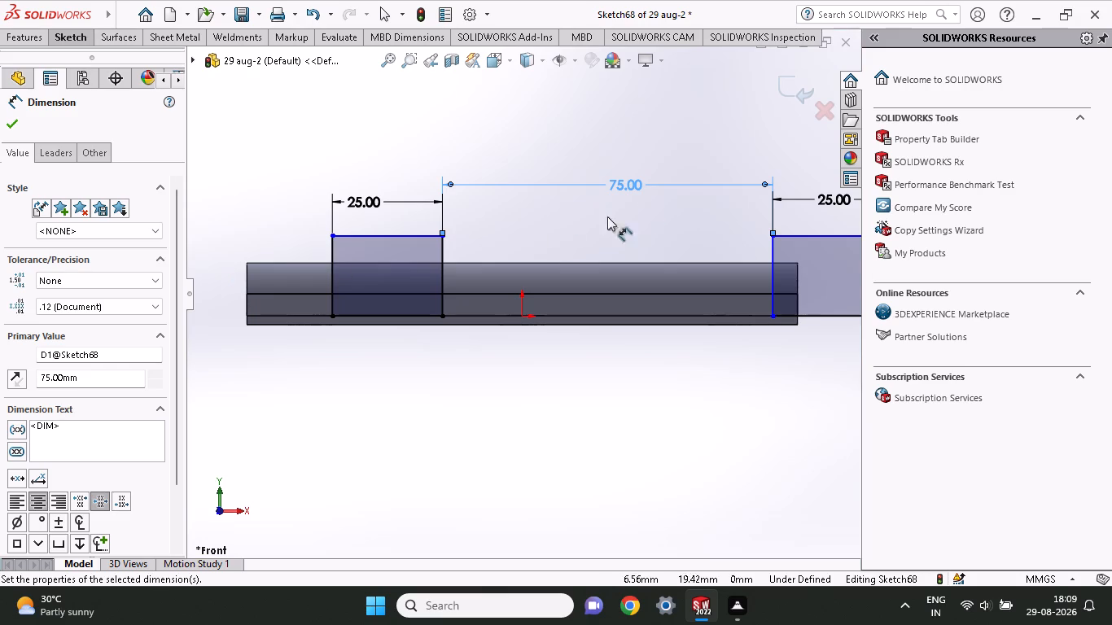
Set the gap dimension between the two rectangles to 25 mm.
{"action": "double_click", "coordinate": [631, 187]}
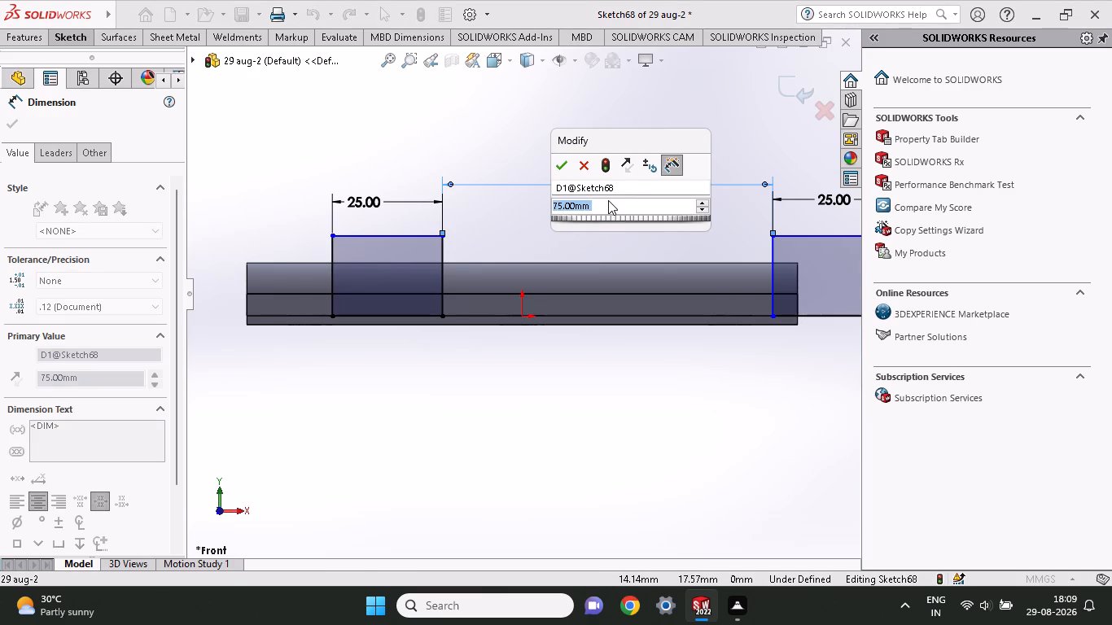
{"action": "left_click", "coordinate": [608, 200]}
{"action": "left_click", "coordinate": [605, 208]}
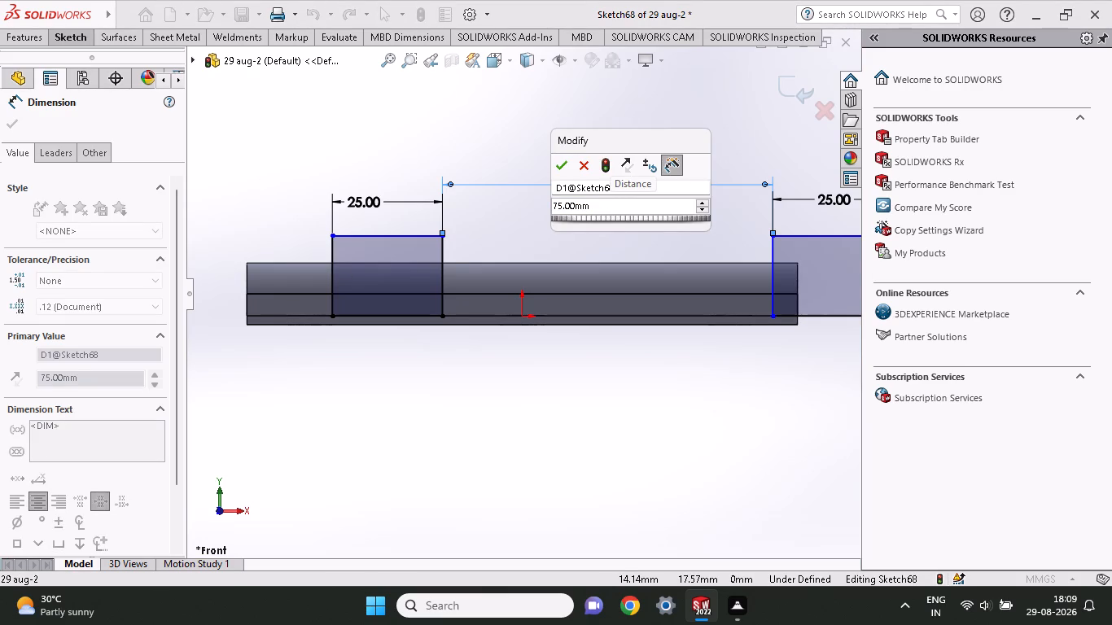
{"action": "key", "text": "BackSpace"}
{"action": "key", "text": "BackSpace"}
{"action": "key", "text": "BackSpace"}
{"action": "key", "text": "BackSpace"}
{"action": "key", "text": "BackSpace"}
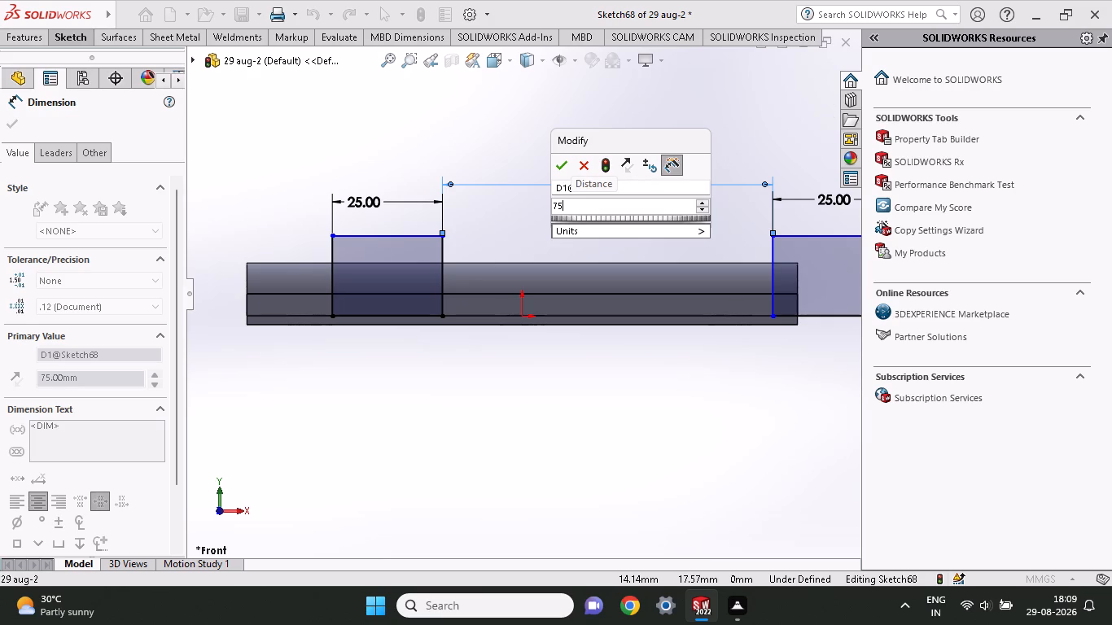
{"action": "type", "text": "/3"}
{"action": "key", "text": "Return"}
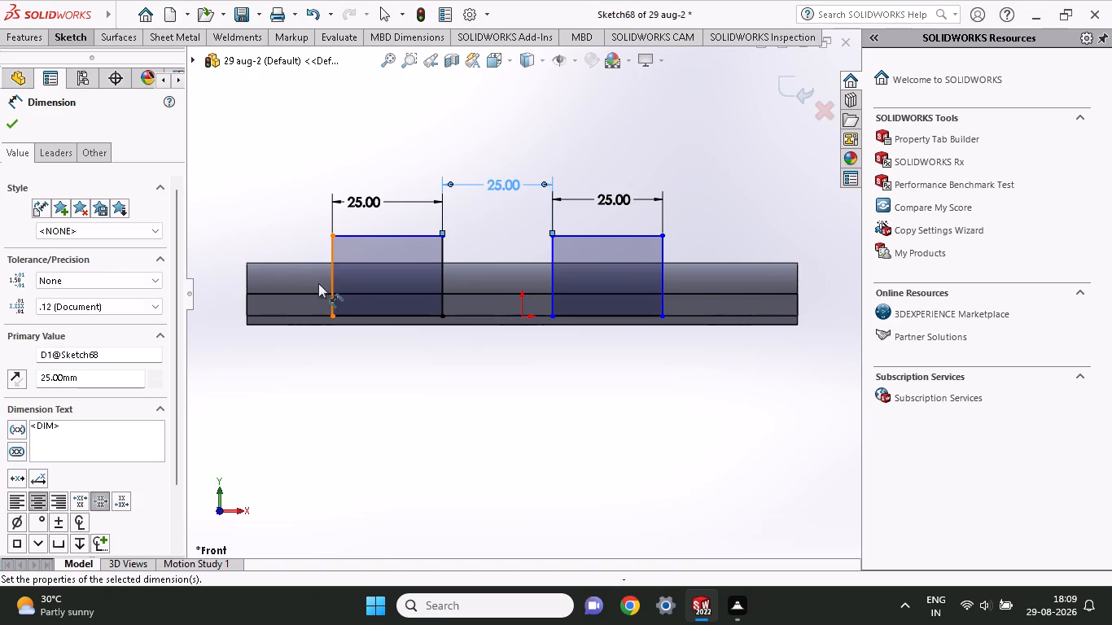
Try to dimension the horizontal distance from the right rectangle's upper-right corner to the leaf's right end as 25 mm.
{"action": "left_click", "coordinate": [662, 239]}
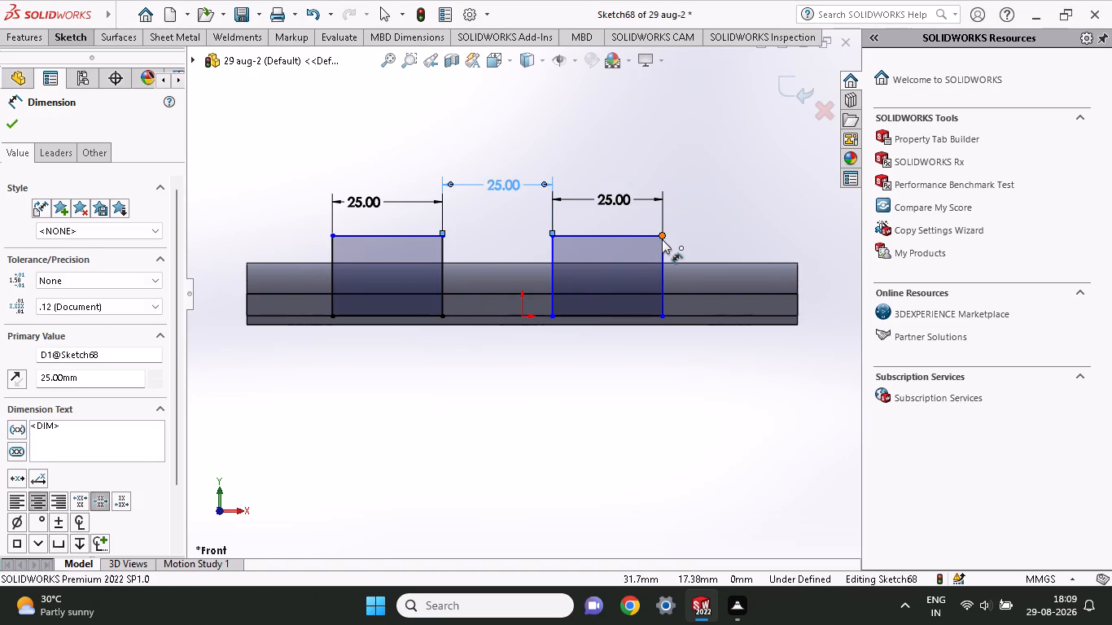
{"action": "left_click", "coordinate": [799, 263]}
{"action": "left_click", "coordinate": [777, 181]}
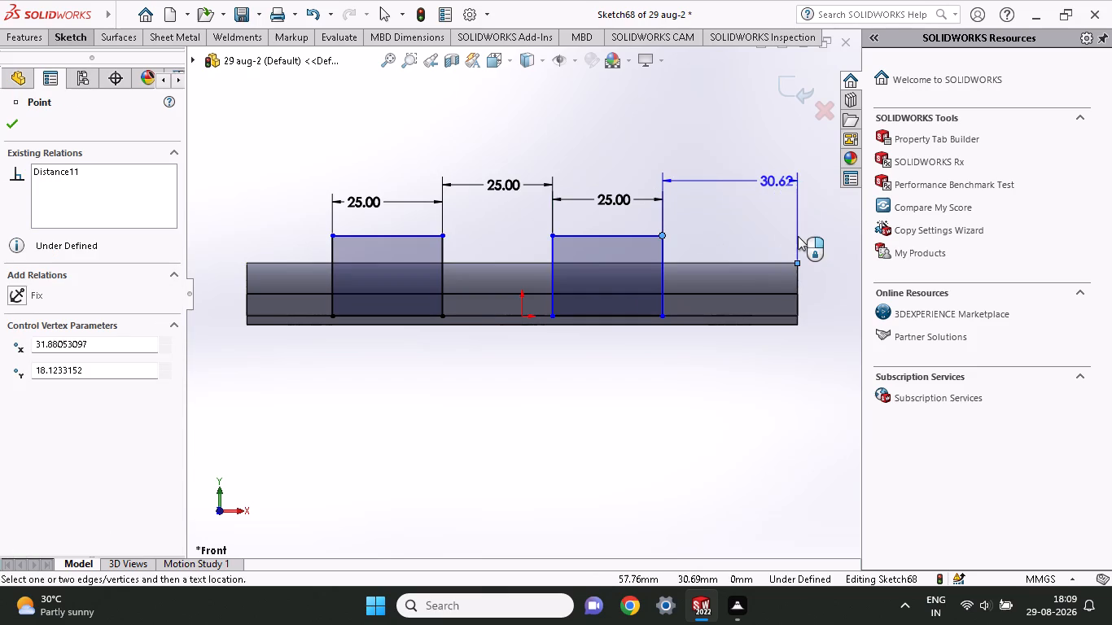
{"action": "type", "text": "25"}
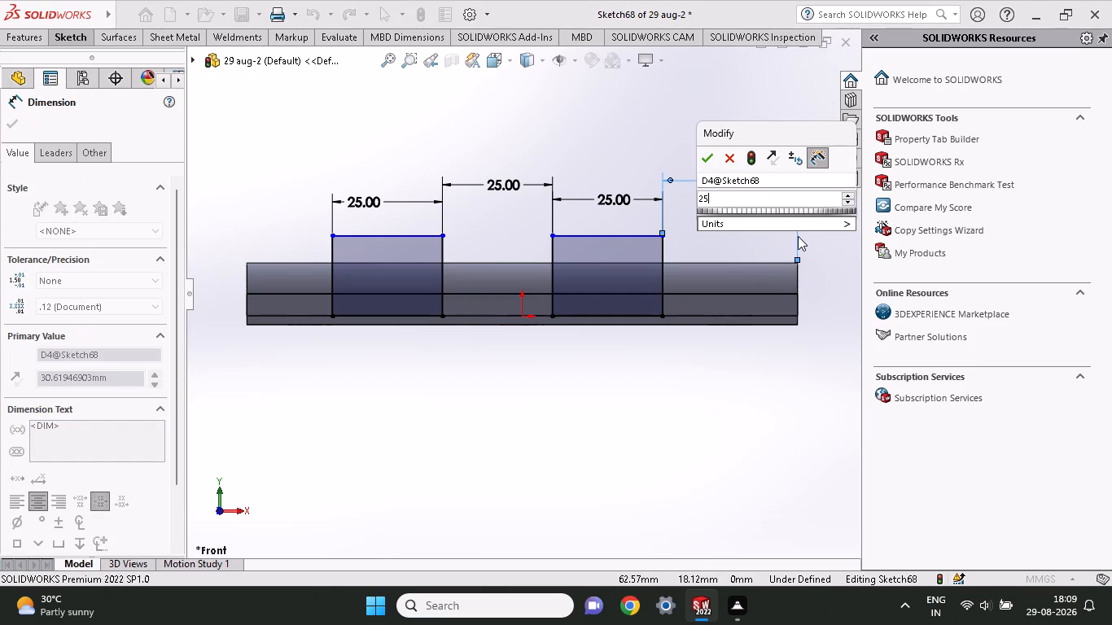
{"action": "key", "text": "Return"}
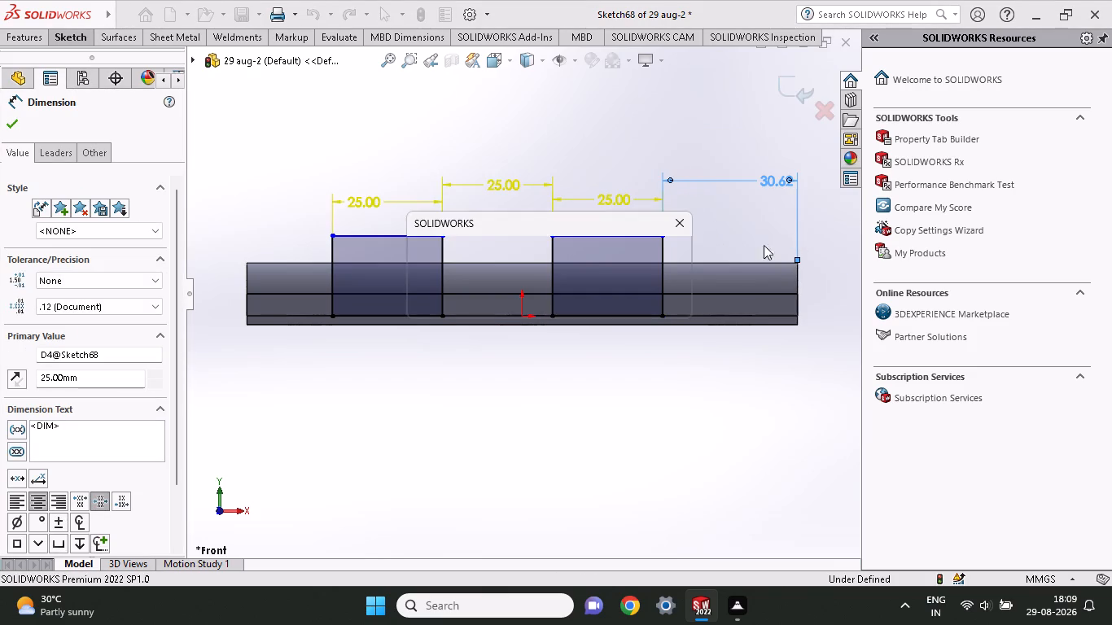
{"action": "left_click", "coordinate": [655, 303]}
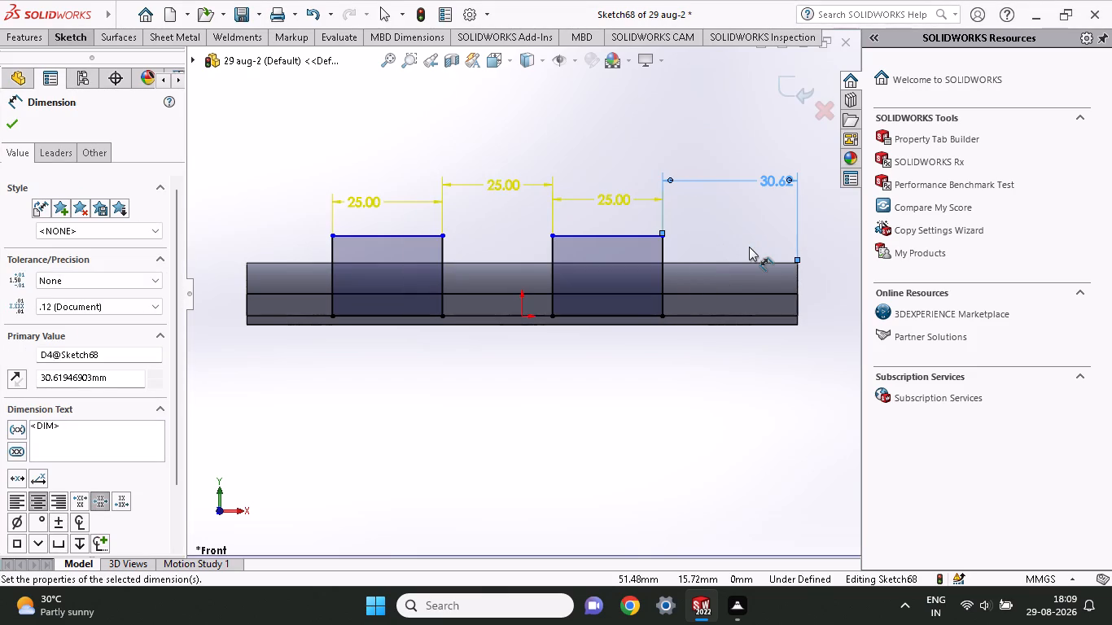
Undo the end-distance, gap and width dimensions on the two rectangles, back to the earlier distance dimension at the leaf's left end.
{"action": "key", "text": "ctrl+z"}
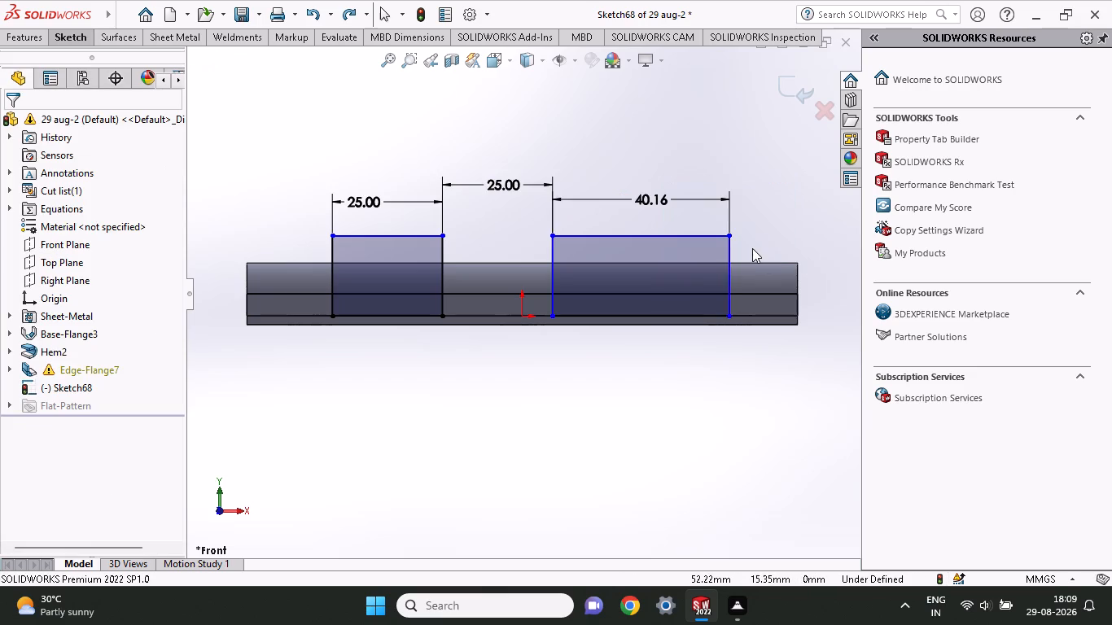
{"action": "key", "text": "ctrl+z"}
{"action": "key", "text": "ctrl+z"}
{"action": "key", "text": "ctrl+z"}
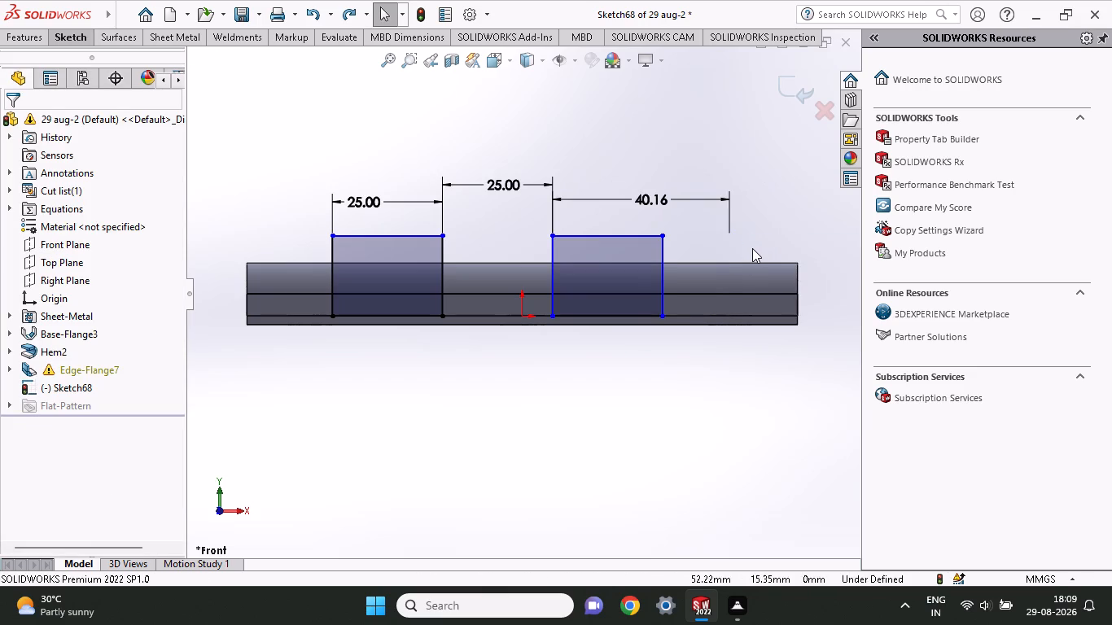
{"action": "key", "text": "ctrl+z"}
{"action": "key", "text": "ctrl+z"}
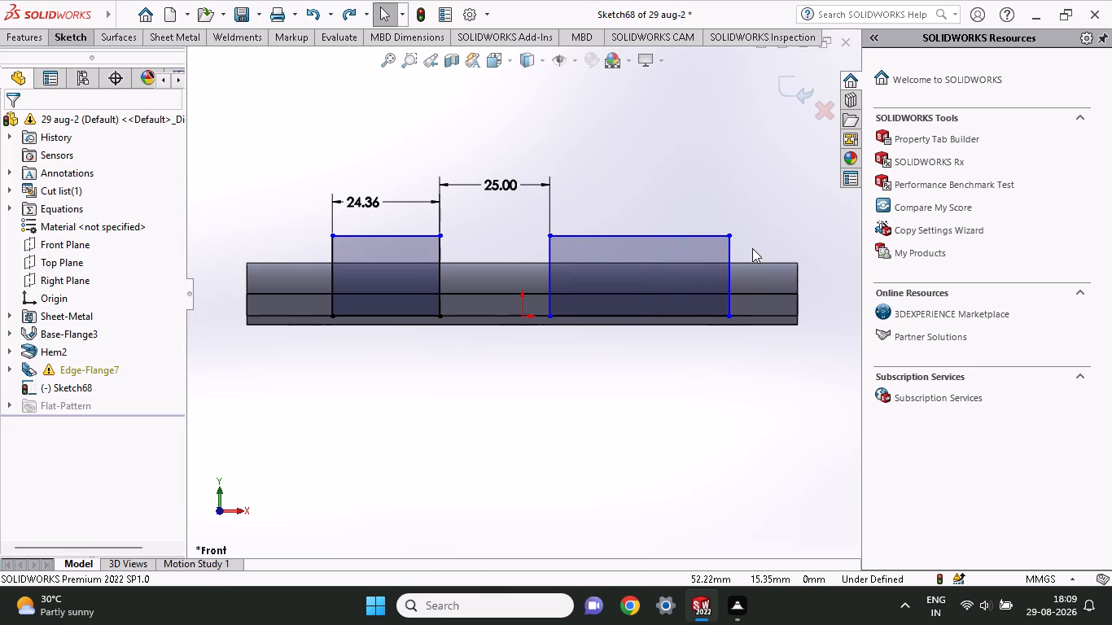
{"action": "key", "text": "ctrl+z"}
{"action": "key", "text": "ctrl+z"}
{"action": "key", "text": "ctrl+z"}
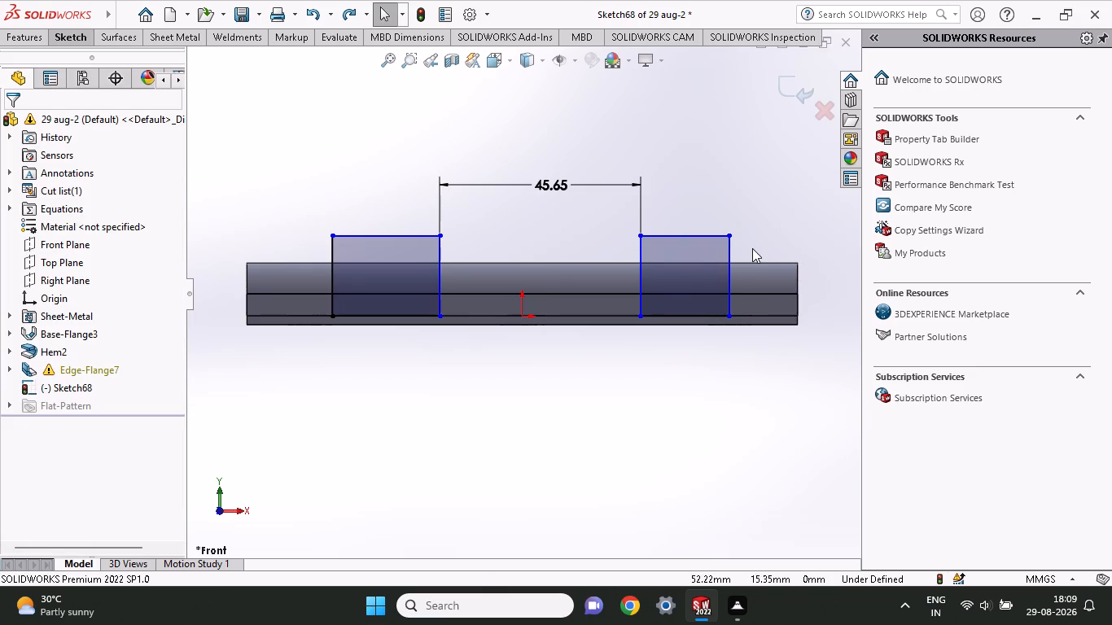
Dimension the horizontal distance from the leaf's upper-right vertex to the right rectangle's upper-right corner and open its value for editing.
{"action": "left_click", "coordinate": [92, 50]}
{"action": "left_click", "coordinate": [83, 45]}
{"action": "left_click", "coordinate": [76, 64]}
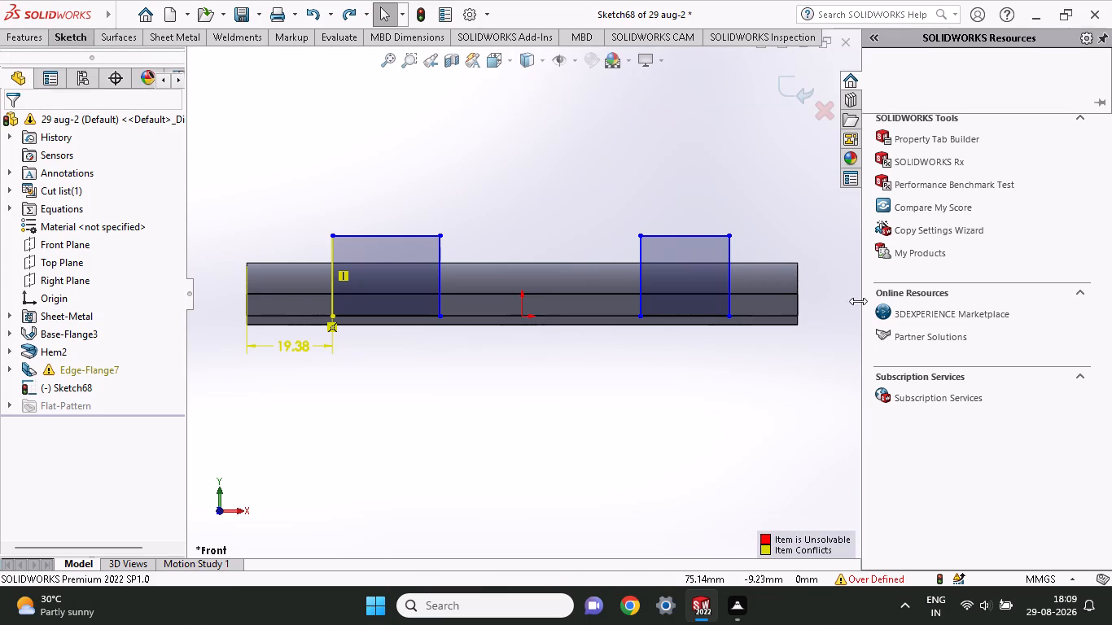
{"action": "left_click", "coordinate": [799, 265]}
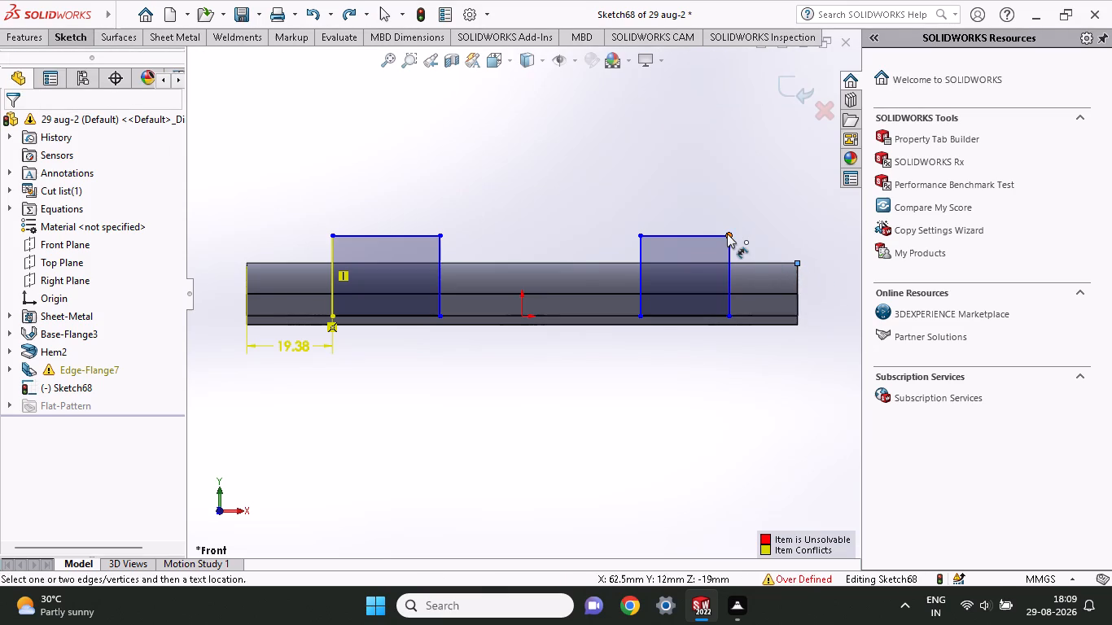
{"action": "left_click", "coordinate": [727, 234]}
{"action": "left_click", "coordinate": [781, 187]}
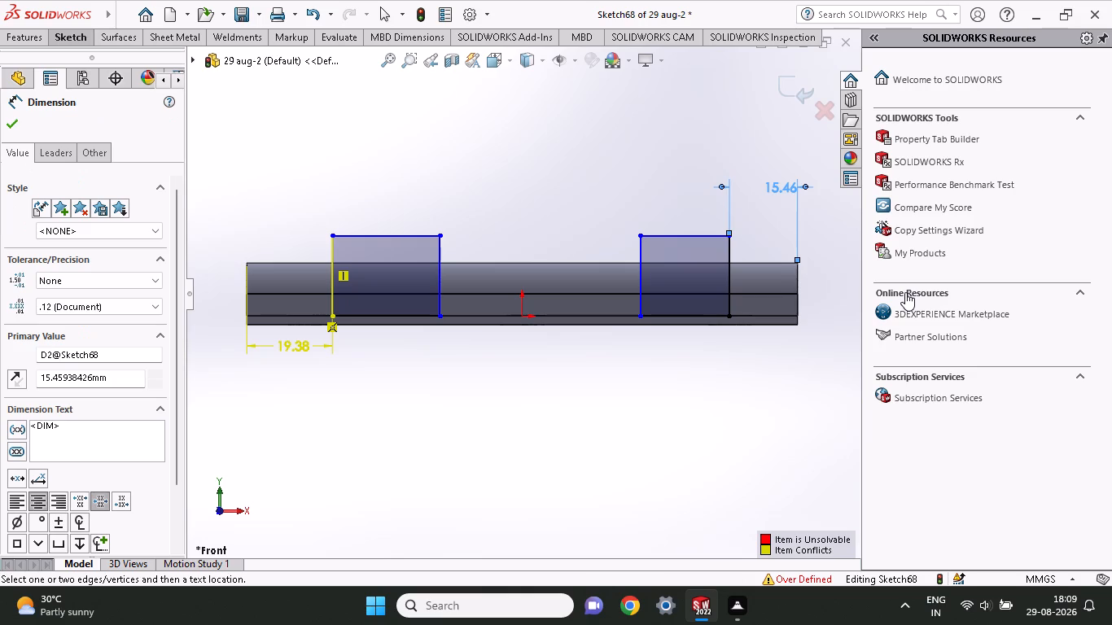
{"action": "key", "text": "2"}
{"action": "double_click", "coordinate": [773, 186]}
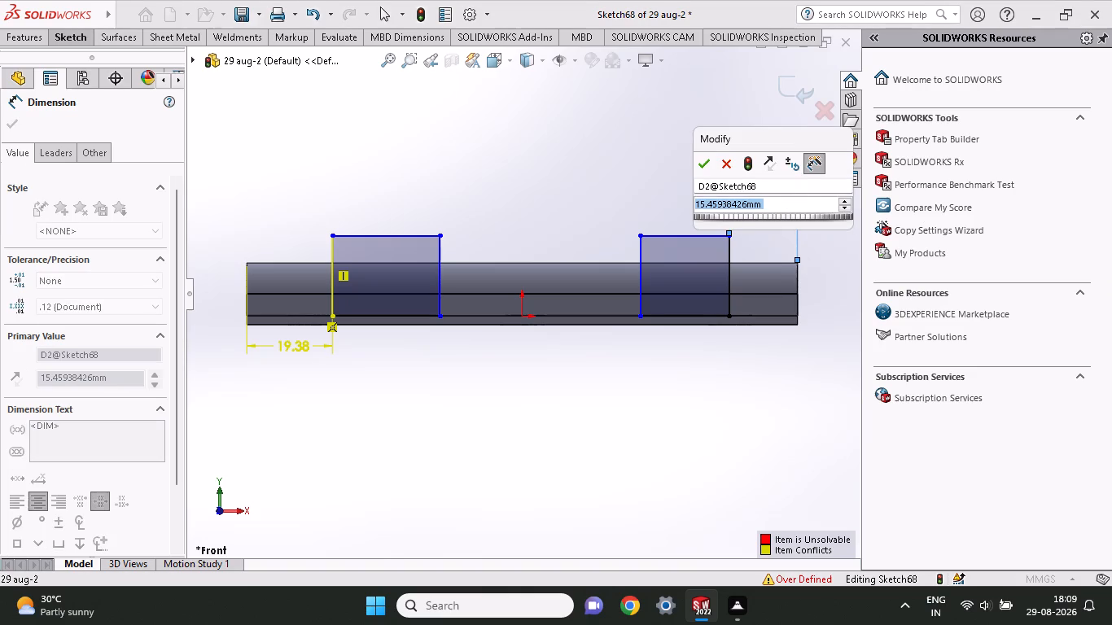
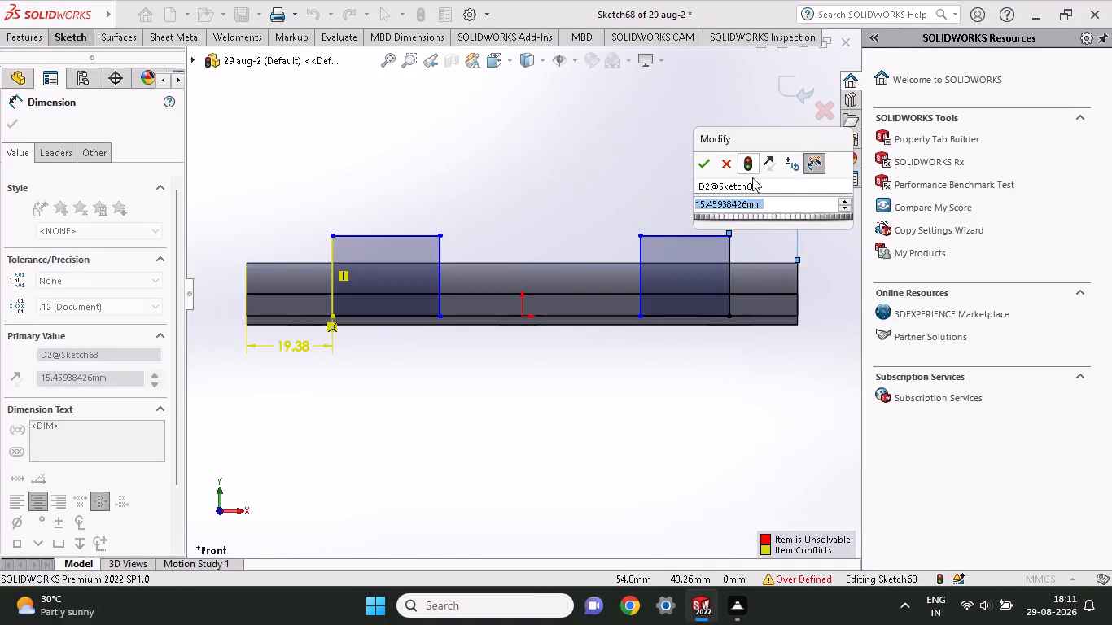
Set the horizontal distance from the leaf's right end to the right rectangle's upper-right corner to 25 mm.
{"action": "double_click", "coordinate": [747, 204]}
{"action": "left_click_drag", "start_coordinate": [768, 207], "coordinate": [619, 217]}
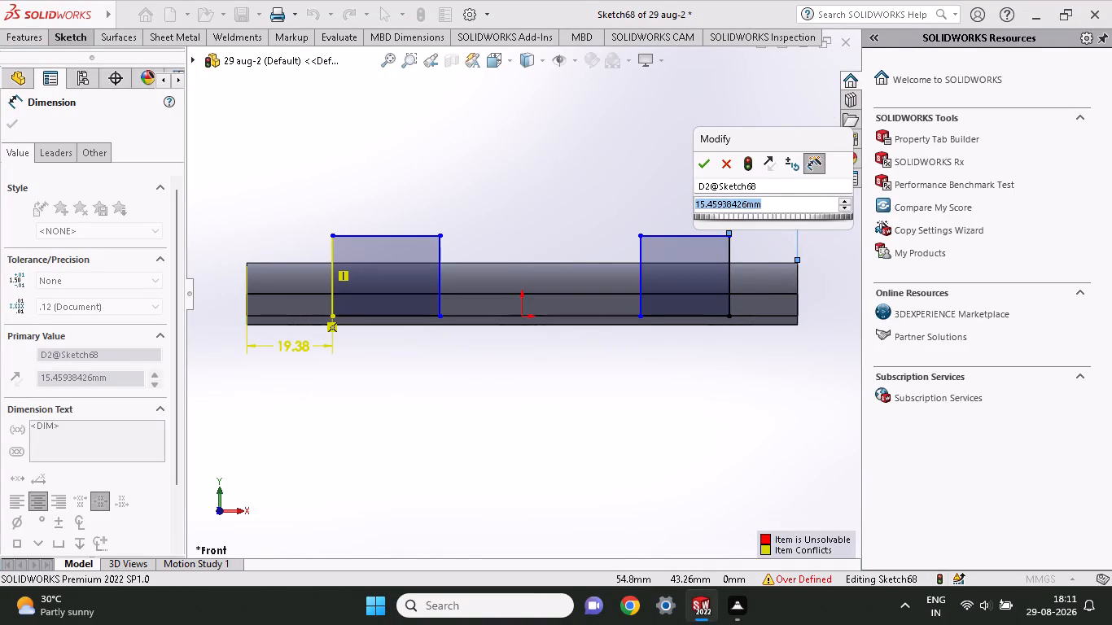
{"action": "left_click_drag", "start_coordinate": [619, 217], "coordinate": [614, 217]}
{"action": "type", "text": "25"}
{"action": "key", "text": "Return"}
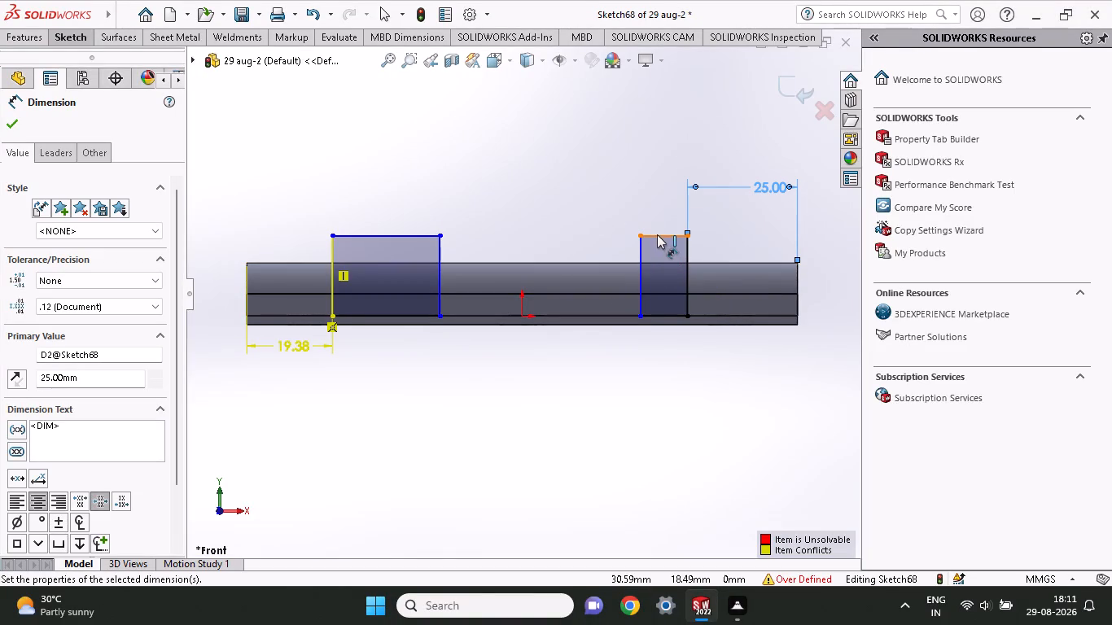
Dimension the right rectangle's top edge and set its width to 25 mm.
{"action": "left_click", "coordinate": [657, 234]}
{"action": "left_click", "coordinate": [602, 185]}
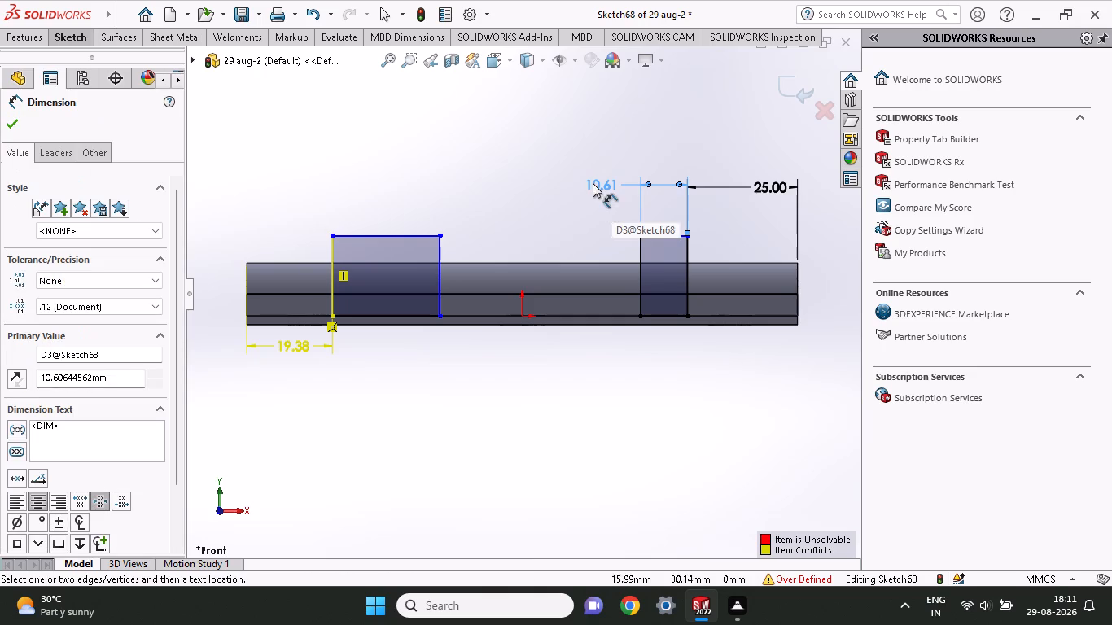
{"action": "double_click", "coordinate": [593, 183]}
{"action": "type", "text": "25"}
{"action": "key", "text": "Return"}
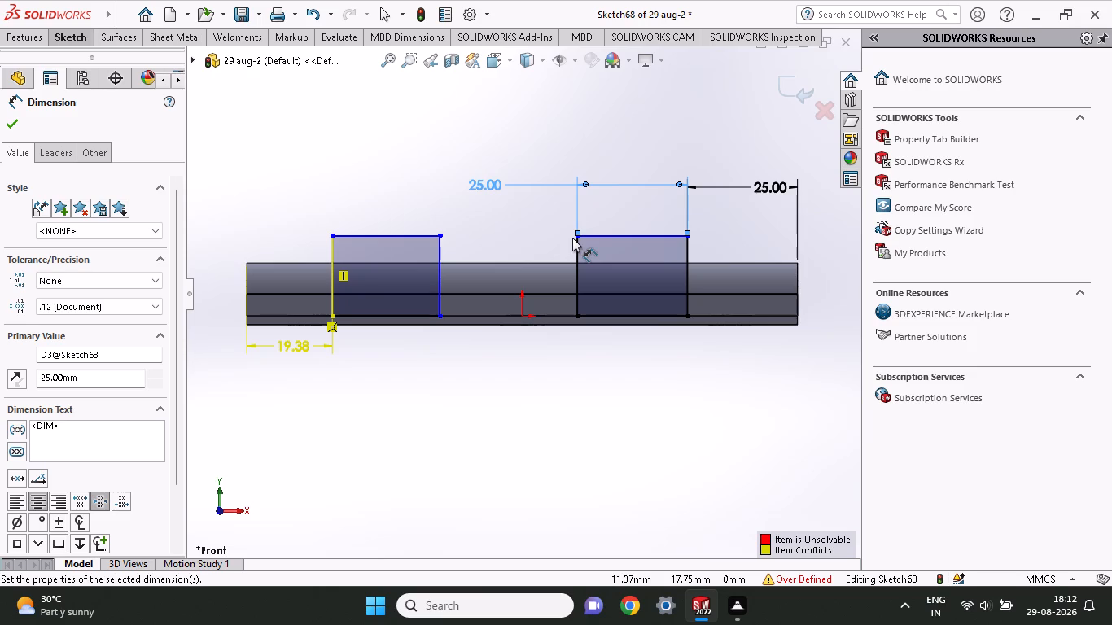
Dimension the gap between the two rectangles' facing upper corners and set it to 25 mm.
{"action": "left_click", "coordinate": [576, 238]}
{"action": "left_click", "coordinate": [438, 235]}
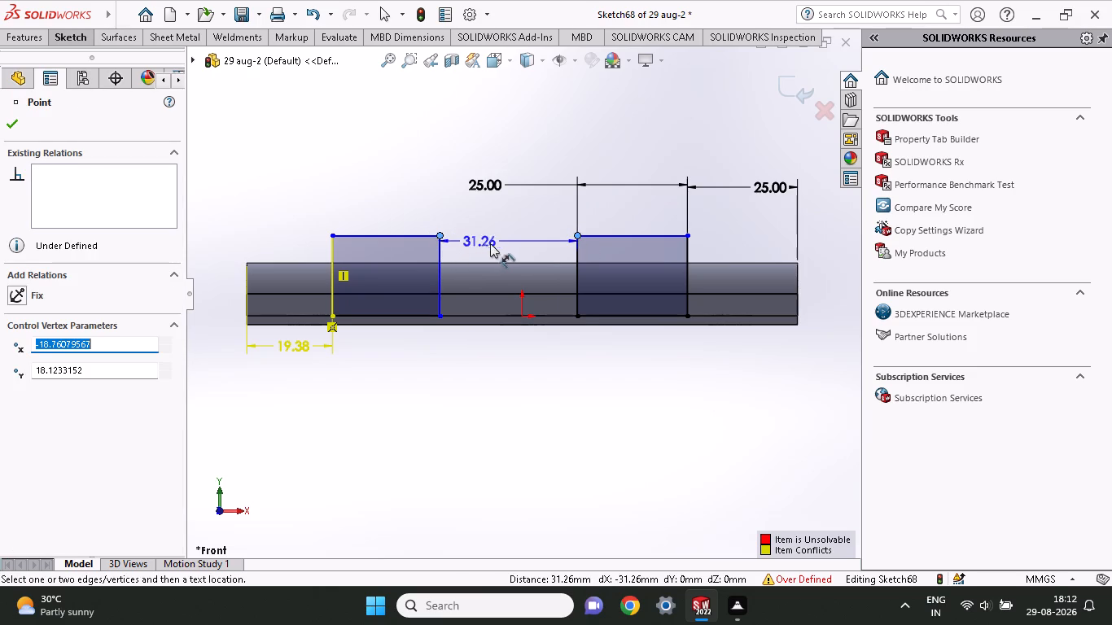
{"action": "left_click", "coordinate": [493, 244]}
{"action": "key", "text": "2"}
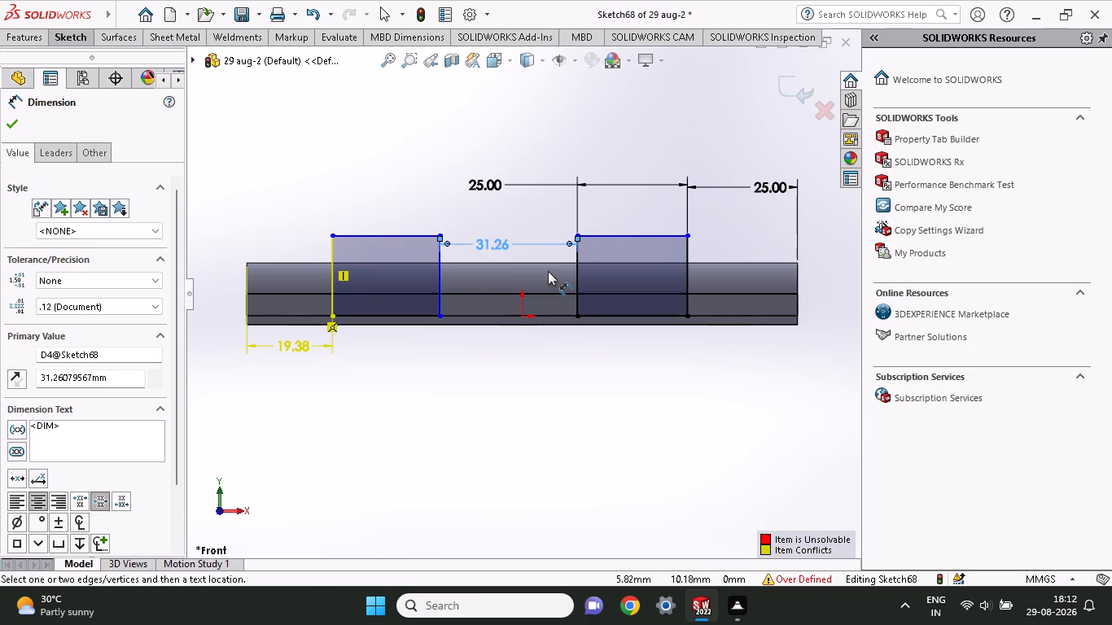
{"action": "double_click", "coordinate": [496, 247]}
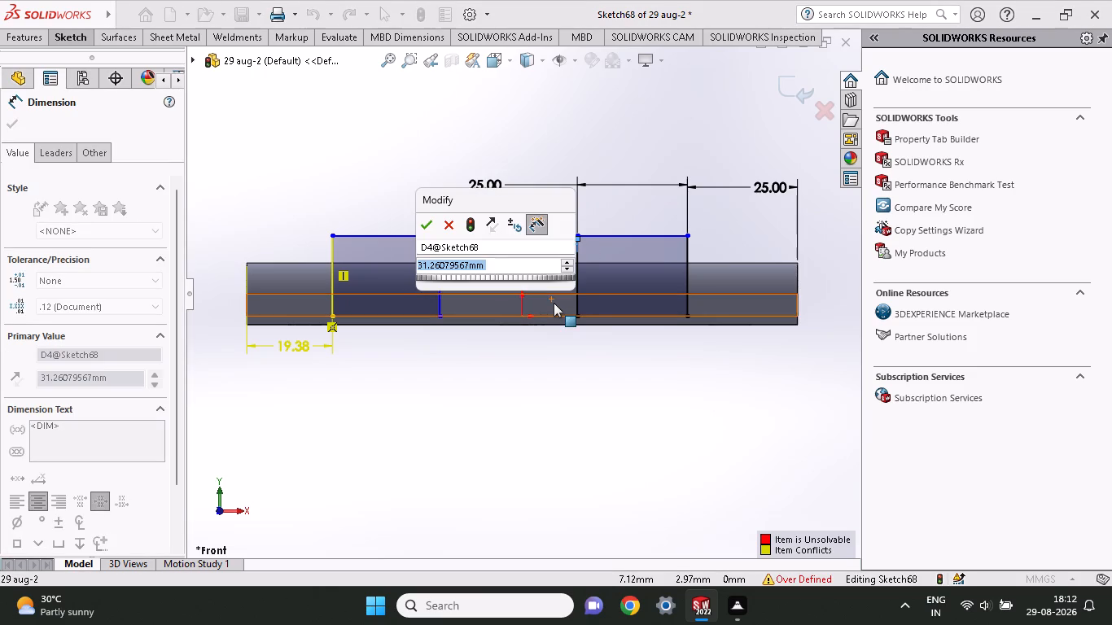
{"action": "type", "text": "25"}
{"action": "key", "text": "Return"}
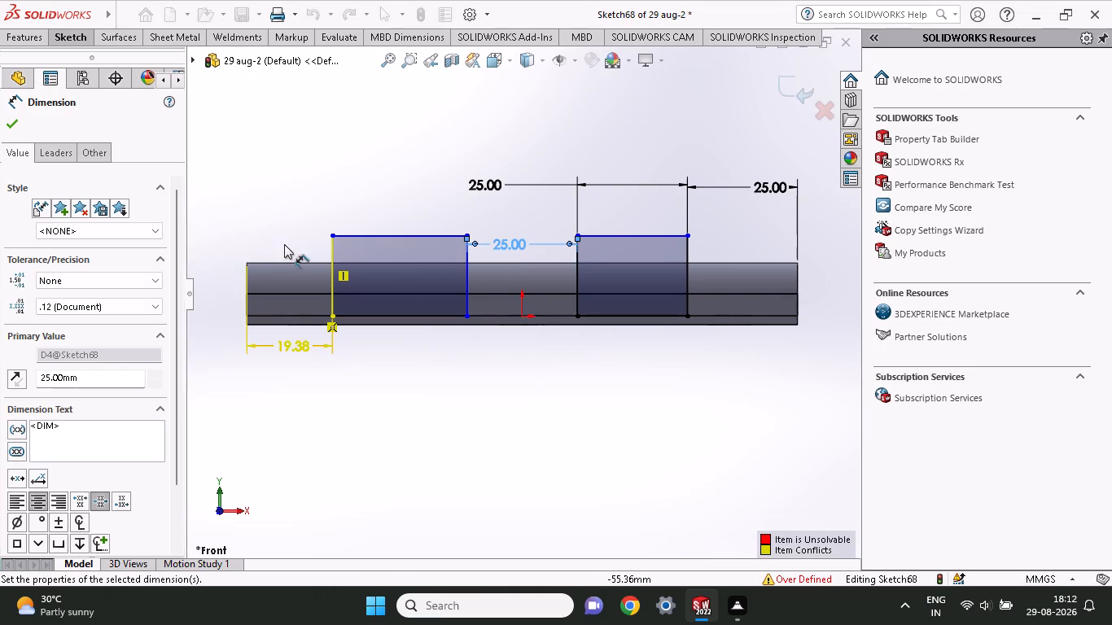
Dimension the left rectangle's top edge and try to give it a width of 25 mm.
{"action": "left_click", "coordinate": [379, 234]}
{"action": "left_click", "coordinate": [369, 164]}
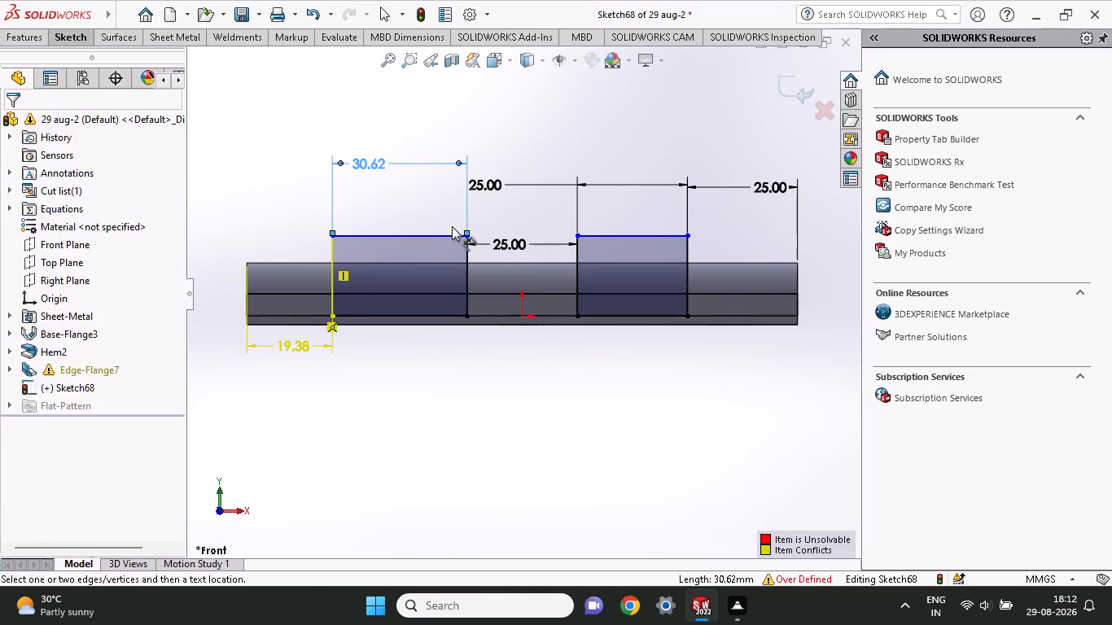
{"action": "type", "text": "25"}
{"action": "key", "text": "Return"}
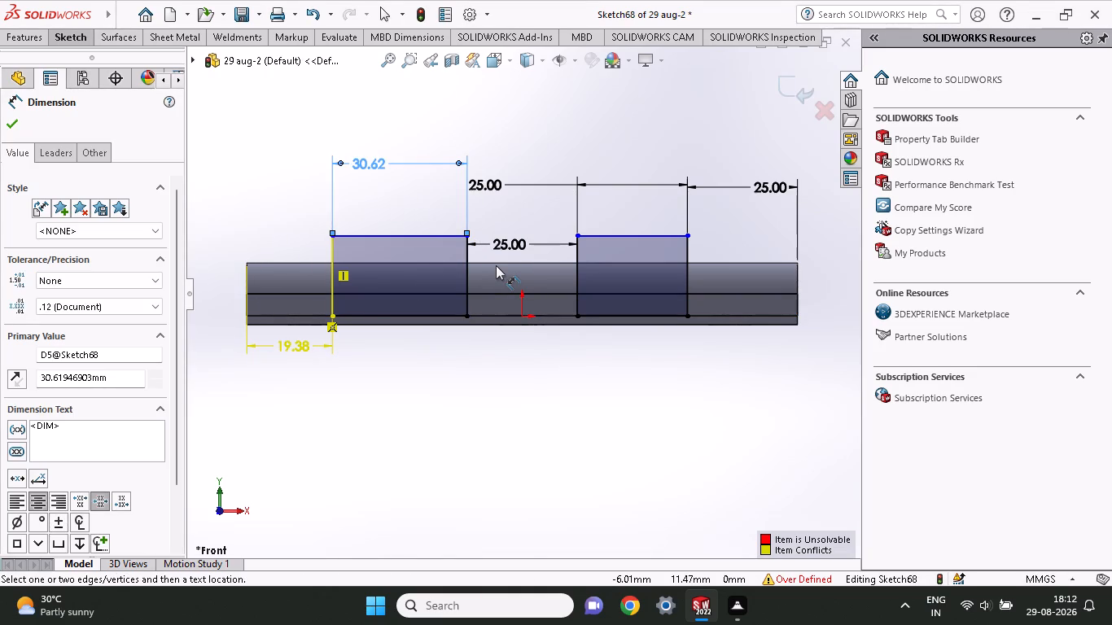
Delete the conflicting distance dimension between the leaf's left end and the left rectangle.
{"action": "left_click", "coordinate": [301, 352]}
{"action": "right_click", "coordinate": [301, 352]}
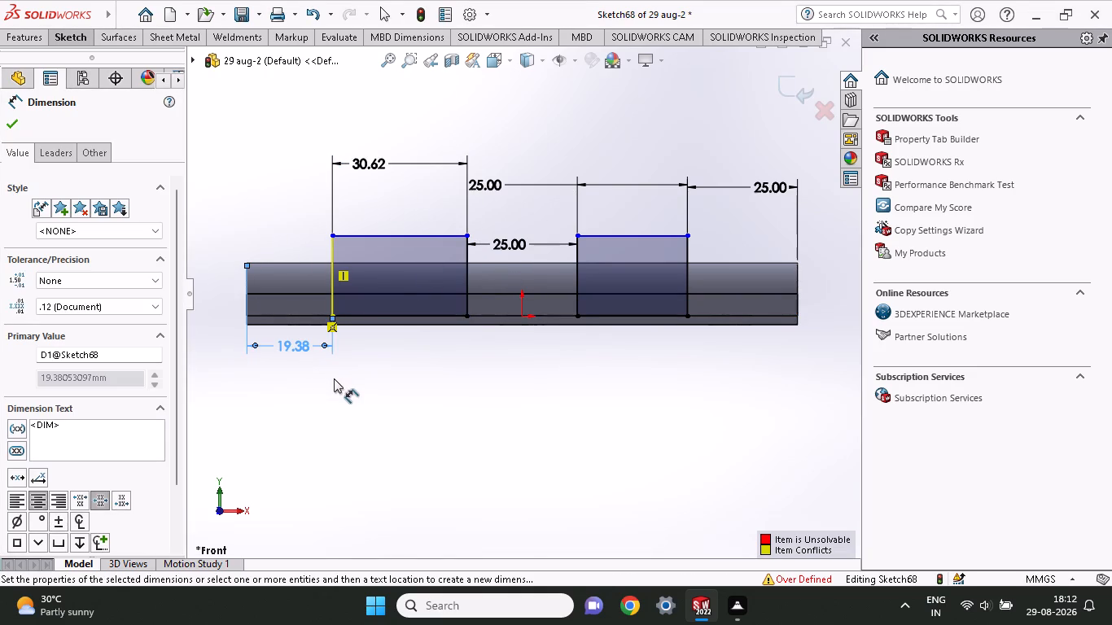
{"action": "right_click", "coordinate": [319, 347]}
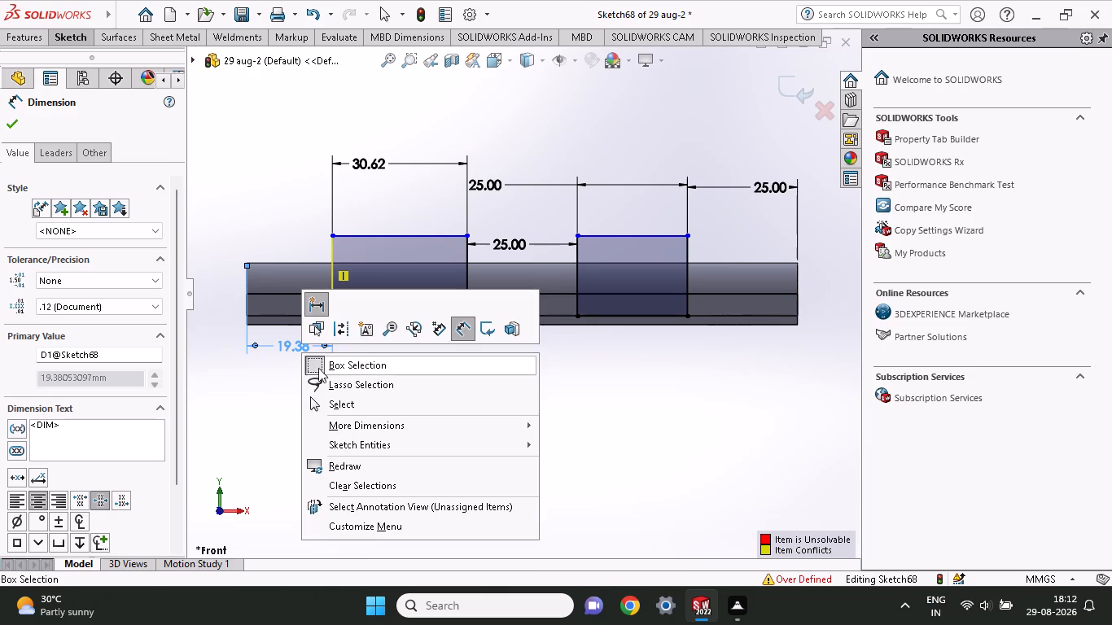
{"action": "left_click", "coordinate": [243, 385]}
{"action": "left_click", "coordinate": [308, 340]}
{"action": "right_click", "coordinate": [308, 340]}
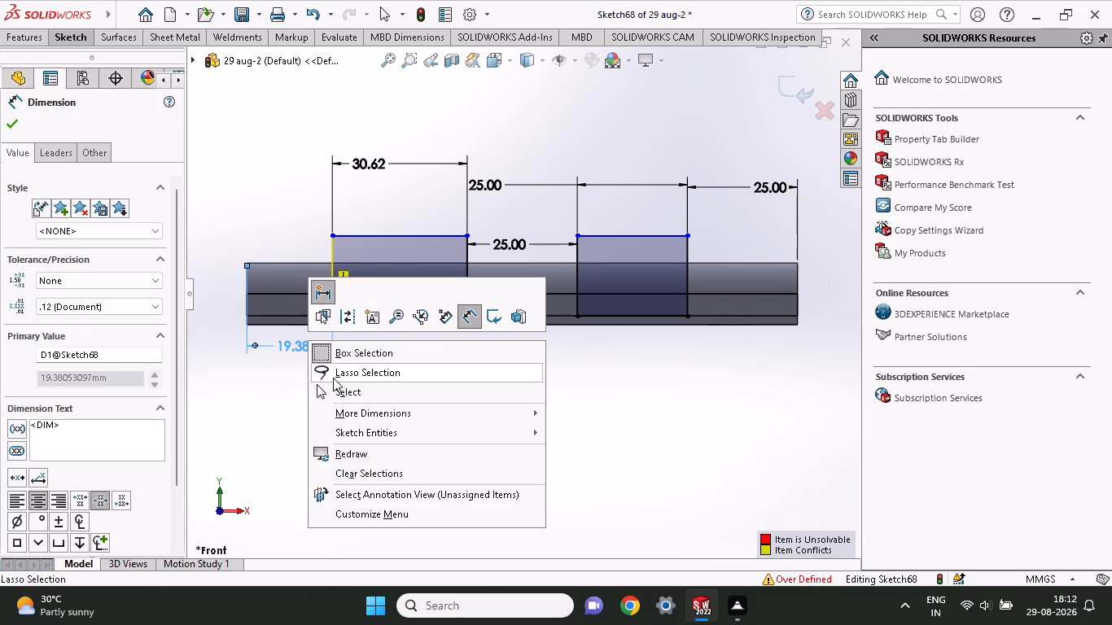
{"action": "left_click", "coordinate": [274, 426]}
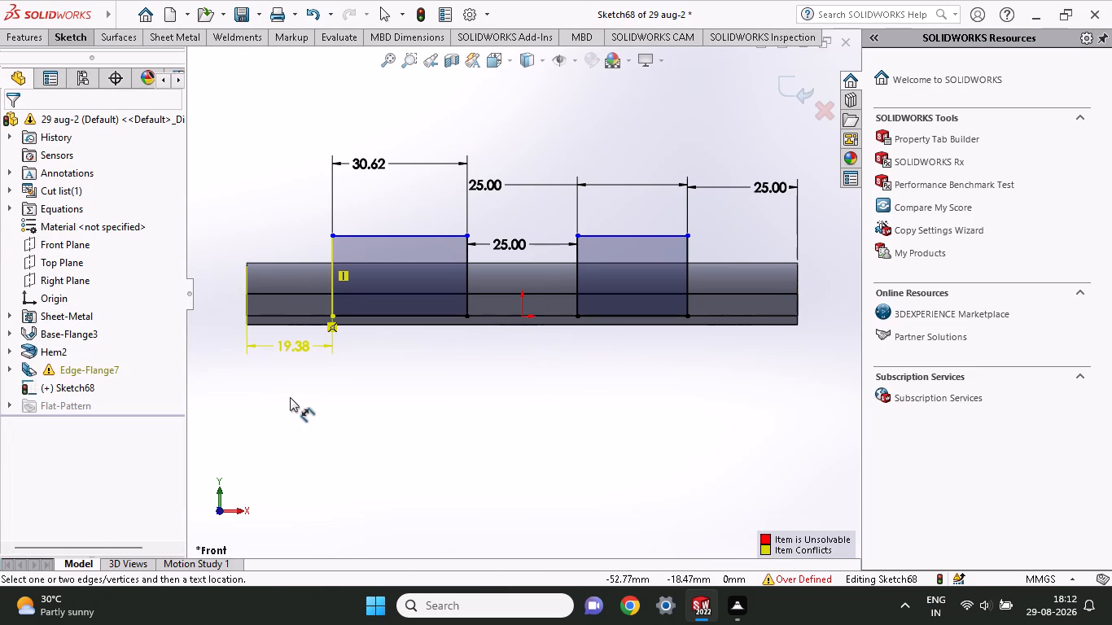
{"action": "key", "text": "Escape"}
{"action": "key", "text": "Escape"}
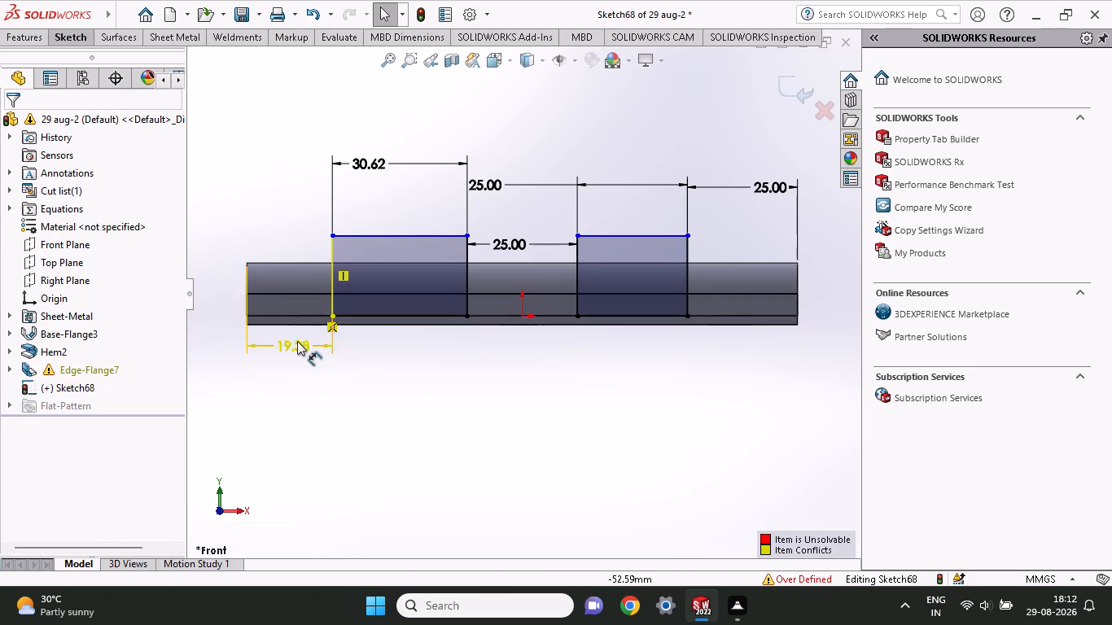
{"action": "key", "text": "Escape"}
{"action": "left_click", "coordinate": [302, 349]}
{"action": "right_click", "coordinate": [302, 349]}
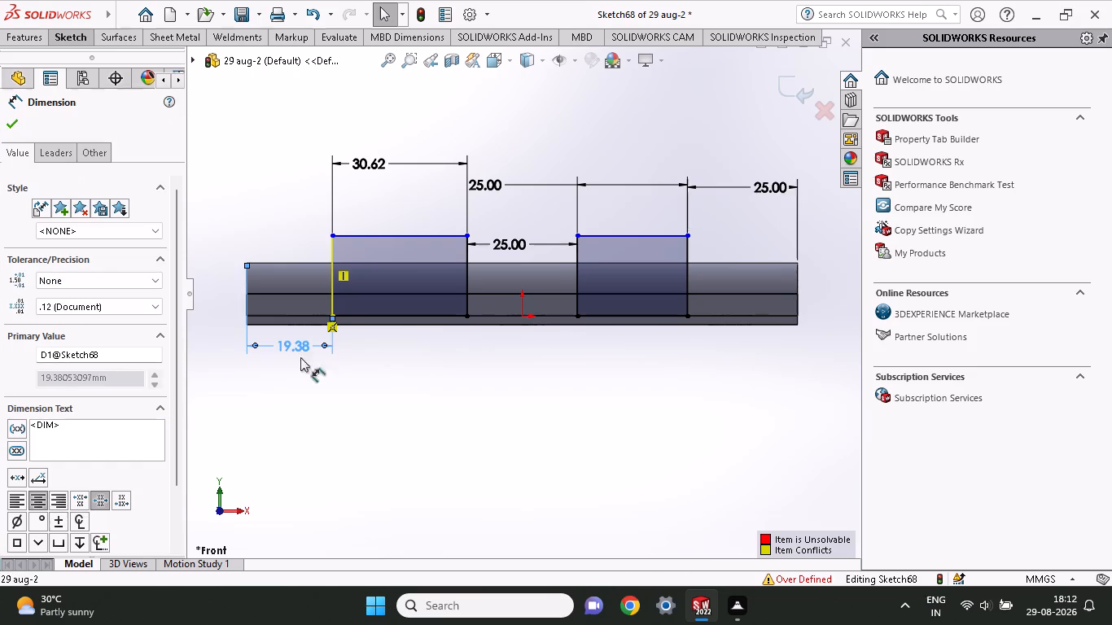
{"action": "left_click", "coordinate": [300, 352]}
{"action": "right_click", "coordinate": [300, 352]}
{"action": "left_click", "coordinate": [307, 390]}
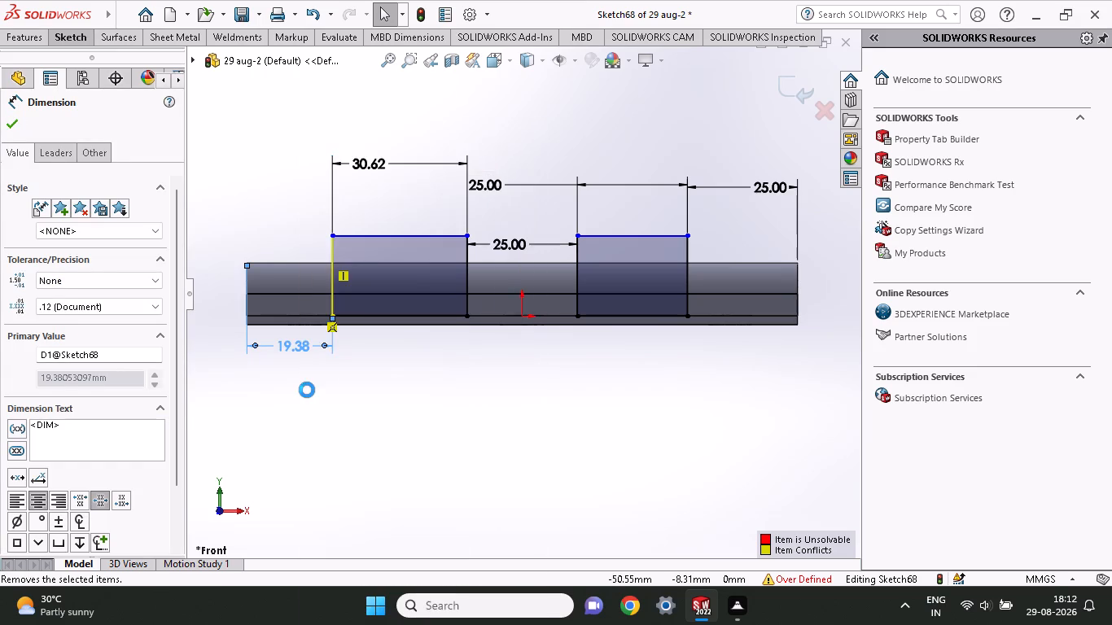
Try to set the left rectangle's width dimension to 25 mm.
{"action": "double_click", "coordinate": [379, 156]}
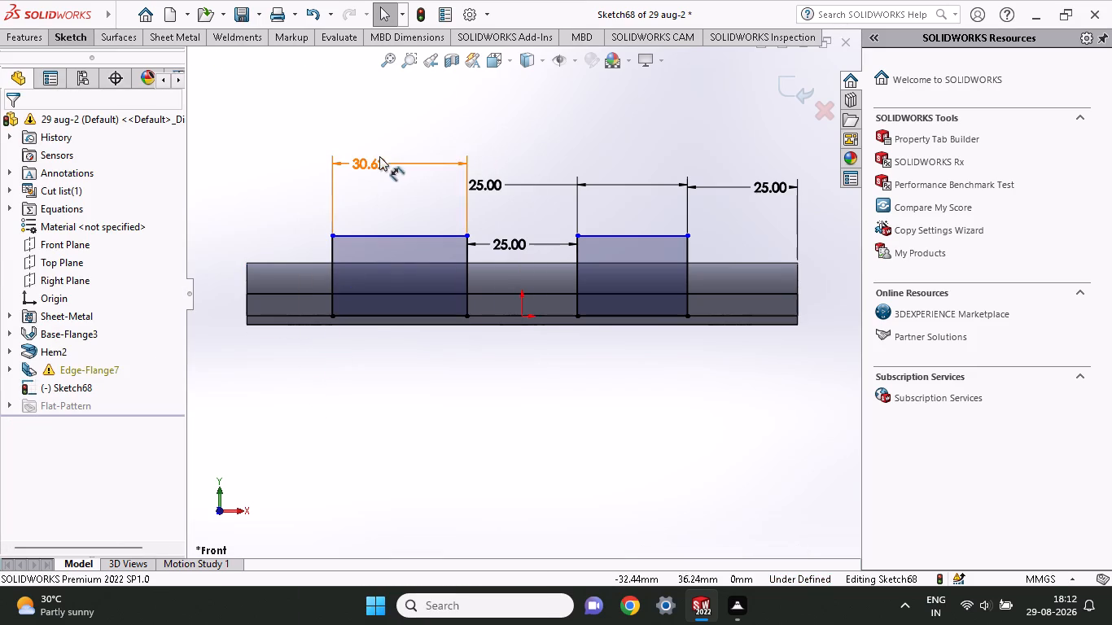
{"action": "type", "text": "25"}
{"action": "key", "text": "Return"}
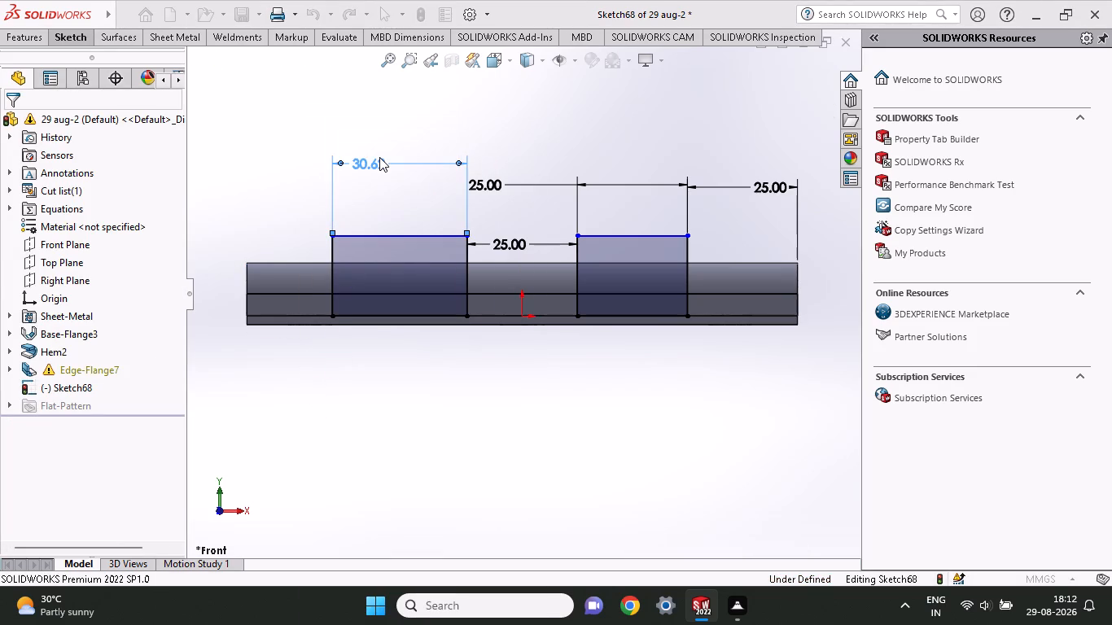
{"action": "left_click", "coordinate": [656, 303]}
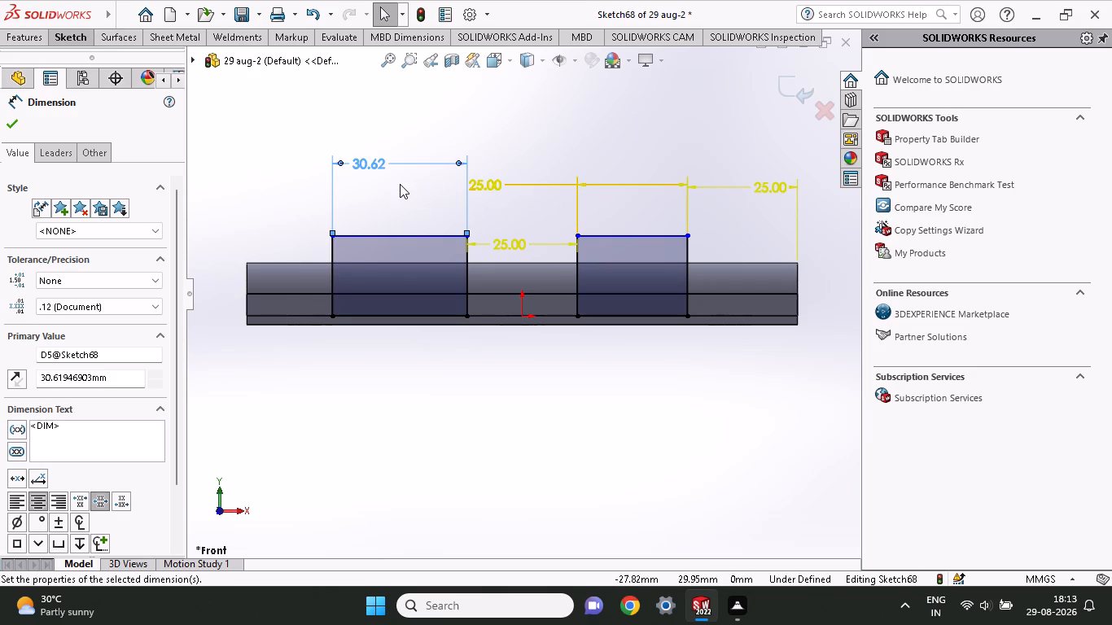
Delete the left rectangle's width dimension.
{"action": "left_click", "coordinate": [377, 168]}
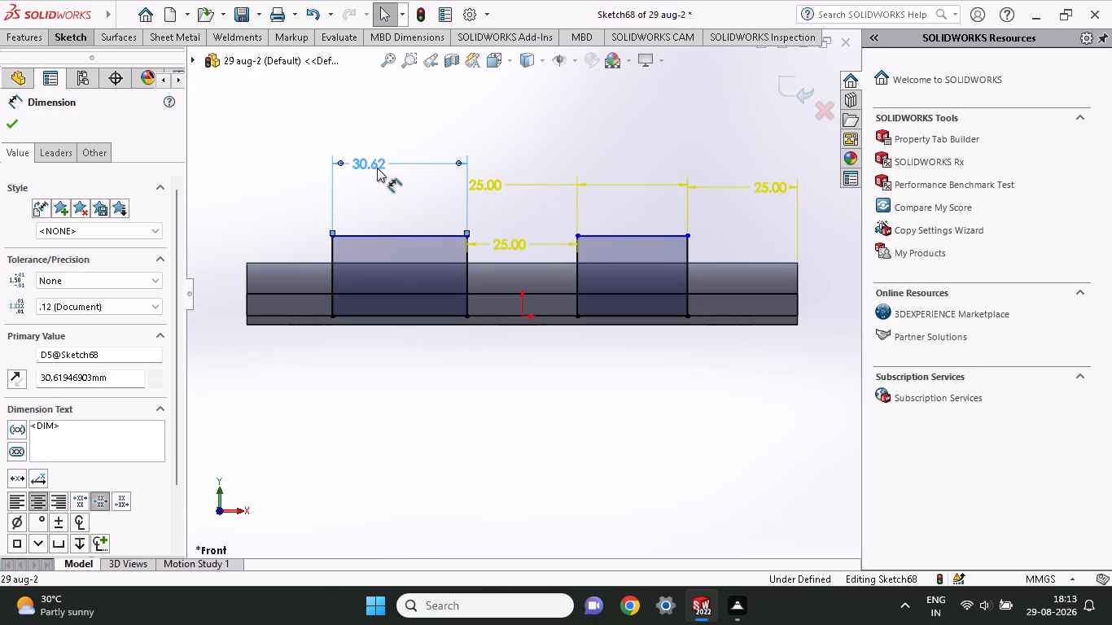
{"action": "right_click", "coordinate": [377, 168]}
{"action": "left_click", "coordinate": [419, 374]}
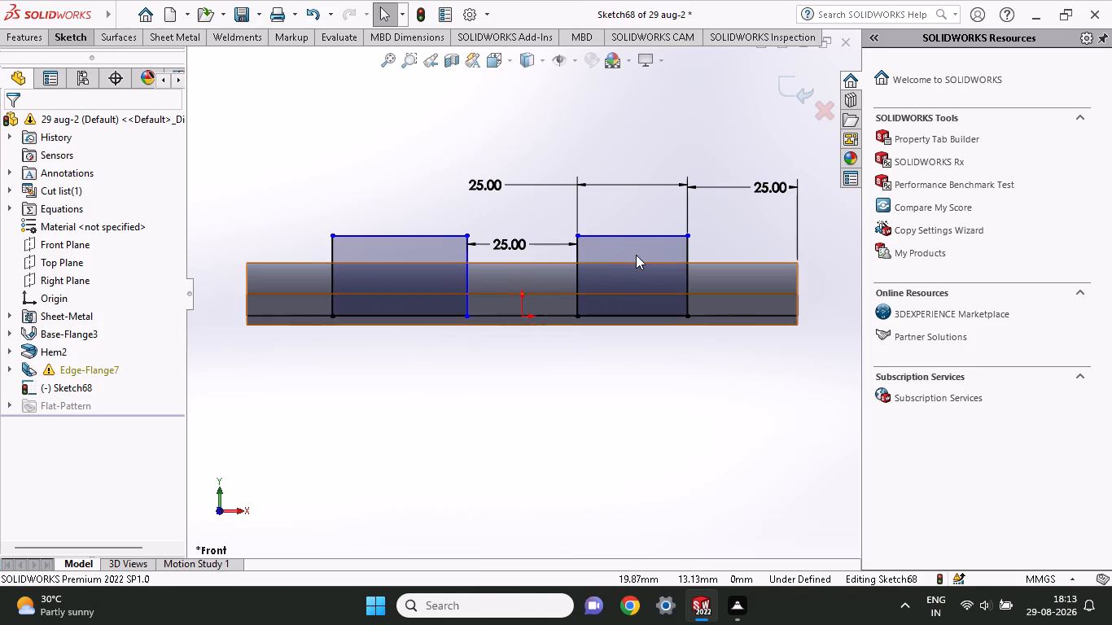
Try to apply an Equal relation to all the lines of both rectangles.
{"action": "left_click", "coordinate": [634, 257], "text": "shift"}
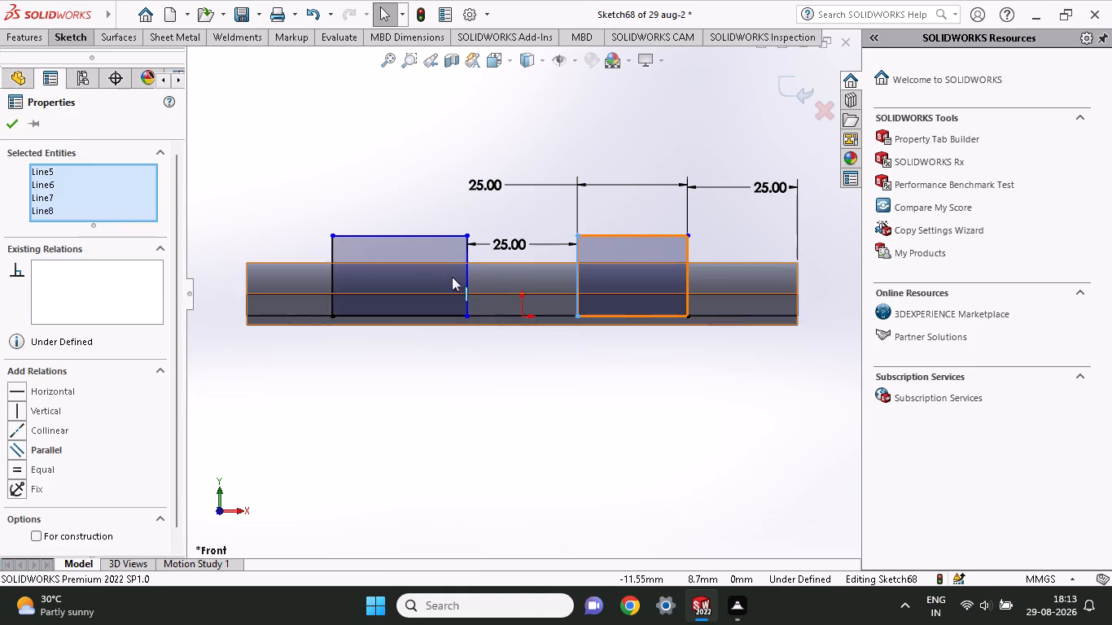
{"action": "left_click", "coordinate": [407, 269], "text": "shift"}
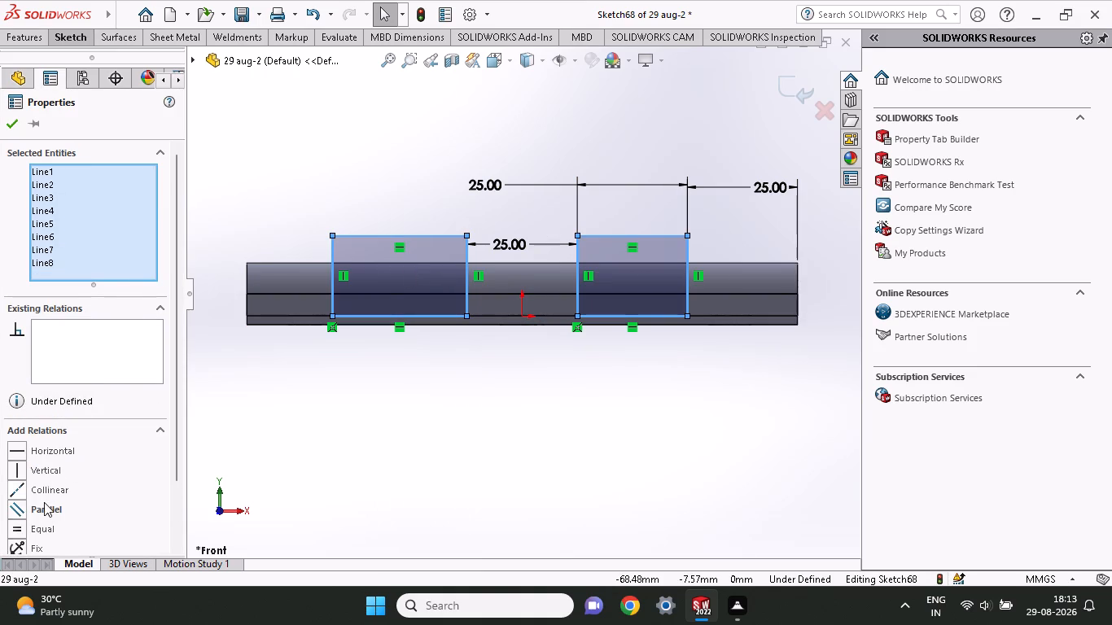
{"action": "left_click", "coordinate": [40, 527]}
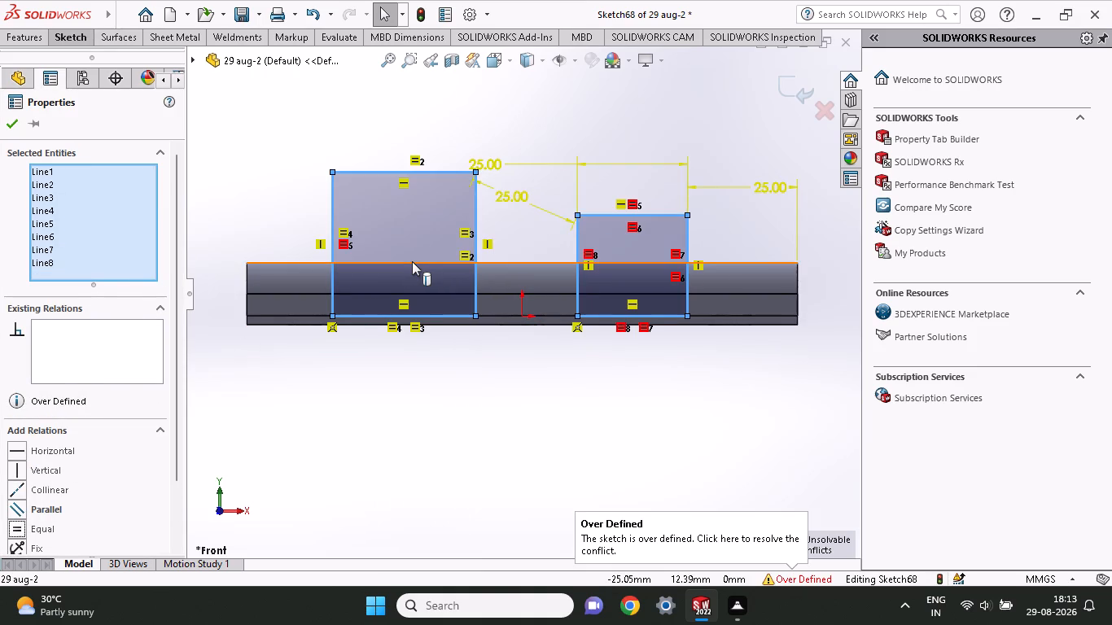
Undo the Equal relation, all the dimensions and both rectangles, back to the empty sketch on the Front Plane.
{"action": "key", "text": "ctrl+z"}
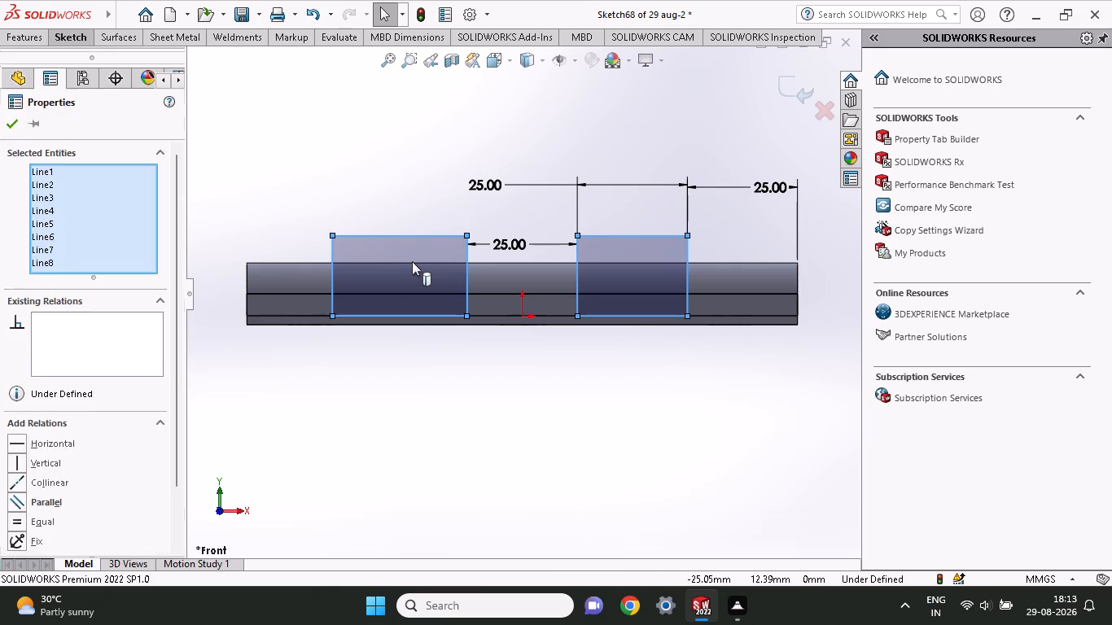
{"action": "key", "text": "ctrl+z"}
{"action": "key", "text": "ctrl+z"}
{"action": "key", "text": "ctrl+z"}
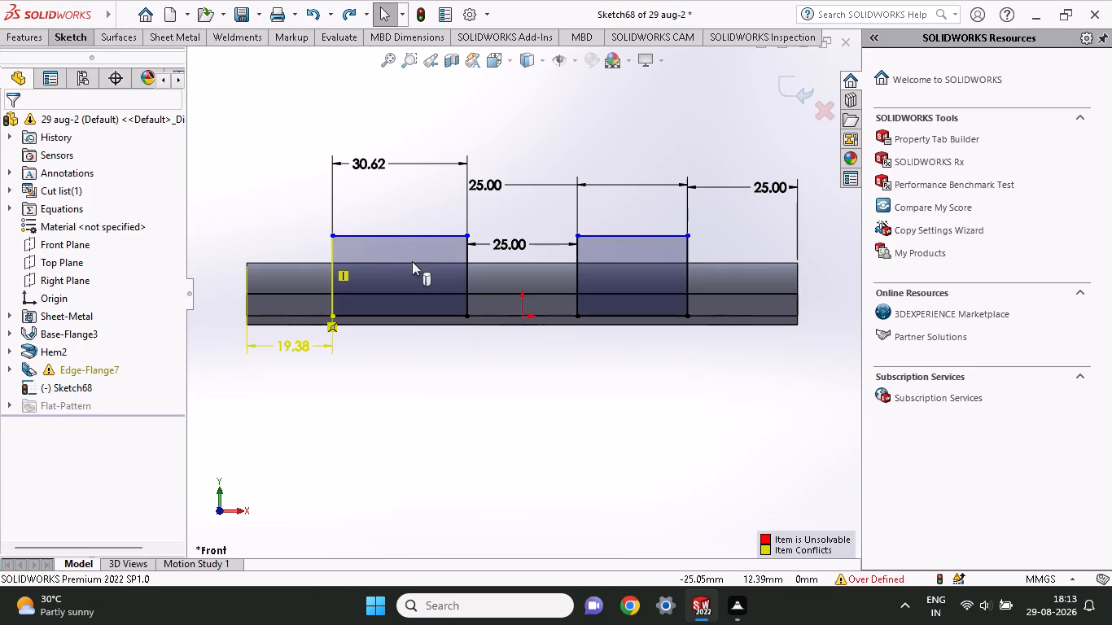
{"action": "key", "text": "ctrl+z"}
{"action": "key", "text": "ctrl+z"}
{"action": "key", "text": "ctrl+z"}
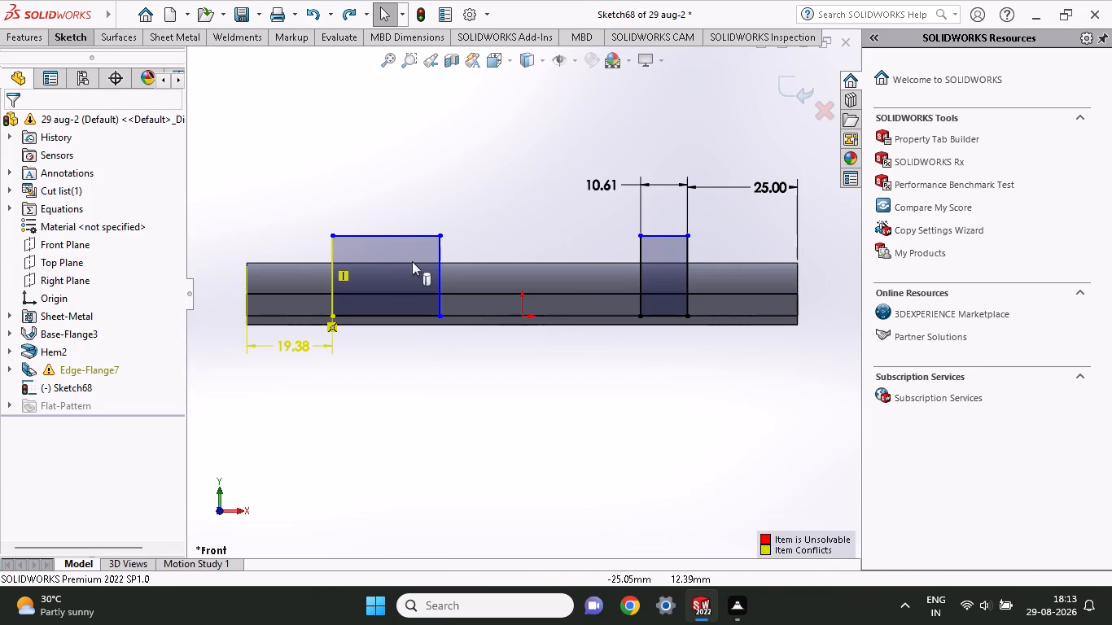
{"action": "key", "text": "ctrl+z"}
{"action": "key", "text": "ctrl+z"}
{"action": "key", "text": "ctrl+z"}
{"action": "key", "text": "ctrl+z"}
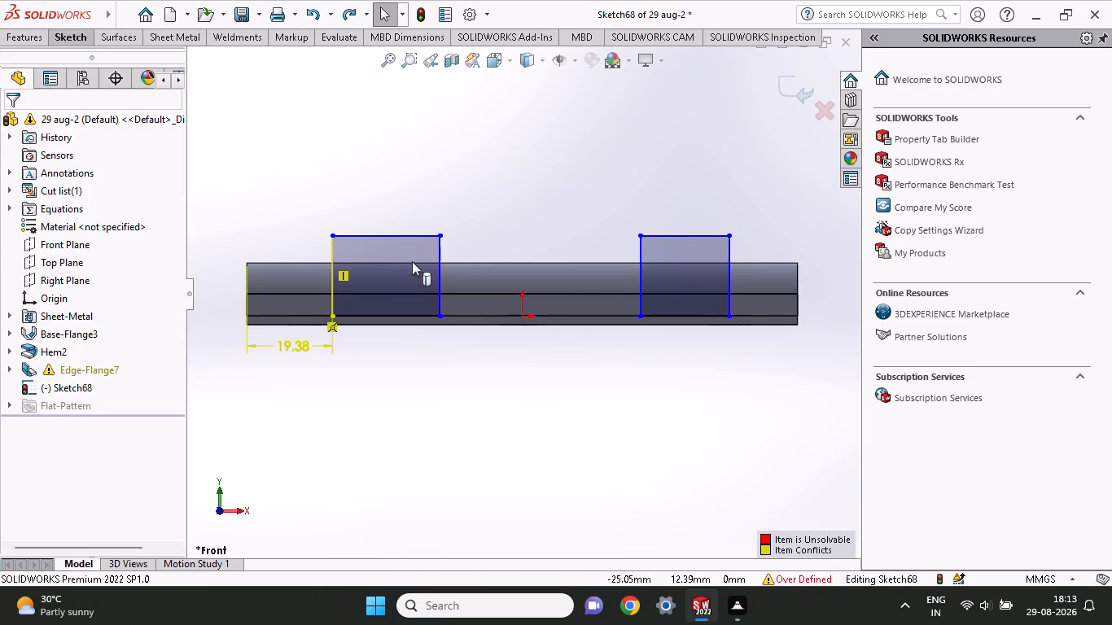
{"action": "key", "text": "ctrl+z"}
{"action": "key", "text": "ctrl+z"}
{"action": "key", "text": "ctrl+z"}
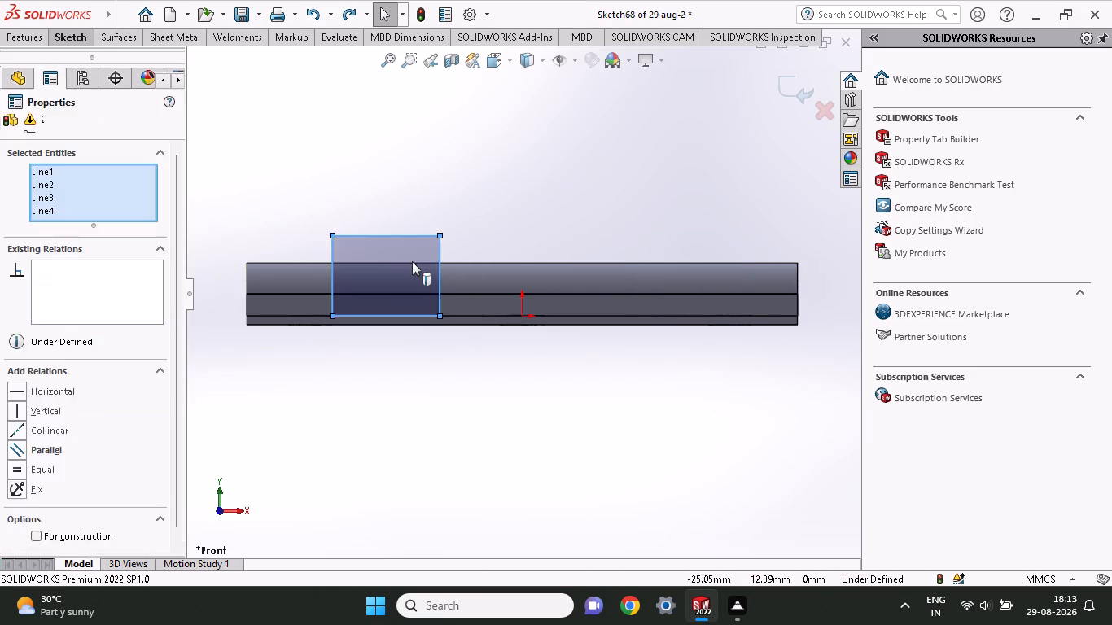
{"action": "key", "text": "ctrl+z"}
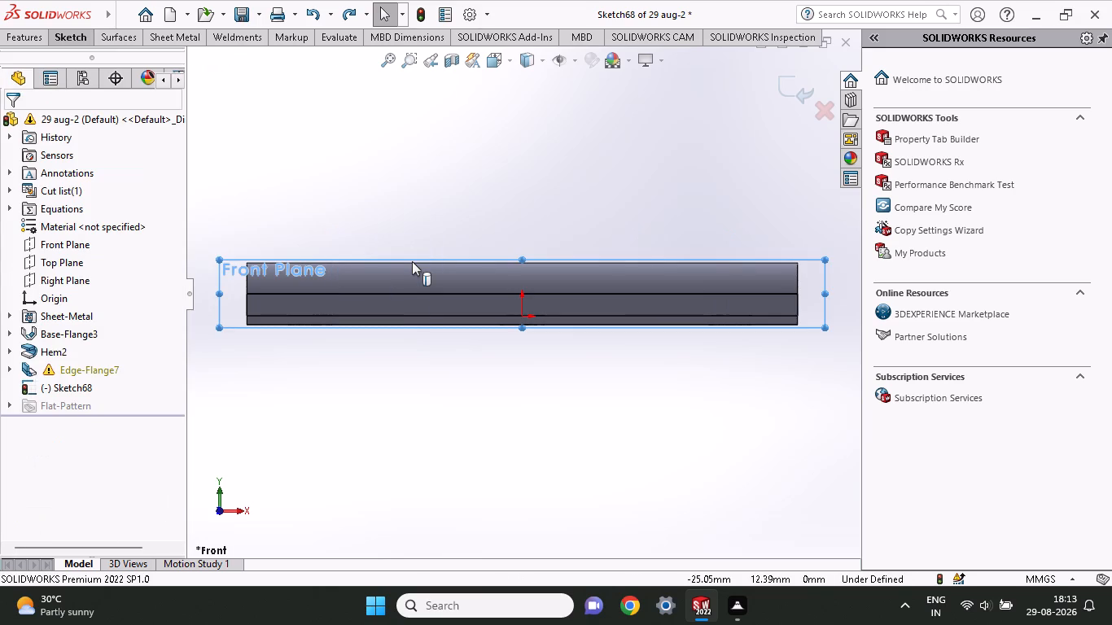
Sketch two separate corner rectangles rising from the leaf's lower horizontal edge, the left one about 22 mm by 16 mm, the right one similar.
{"action": "left_click", "coordinate": [85, 36]}
{"action": "left_click", "coordinate": [107, 78]}
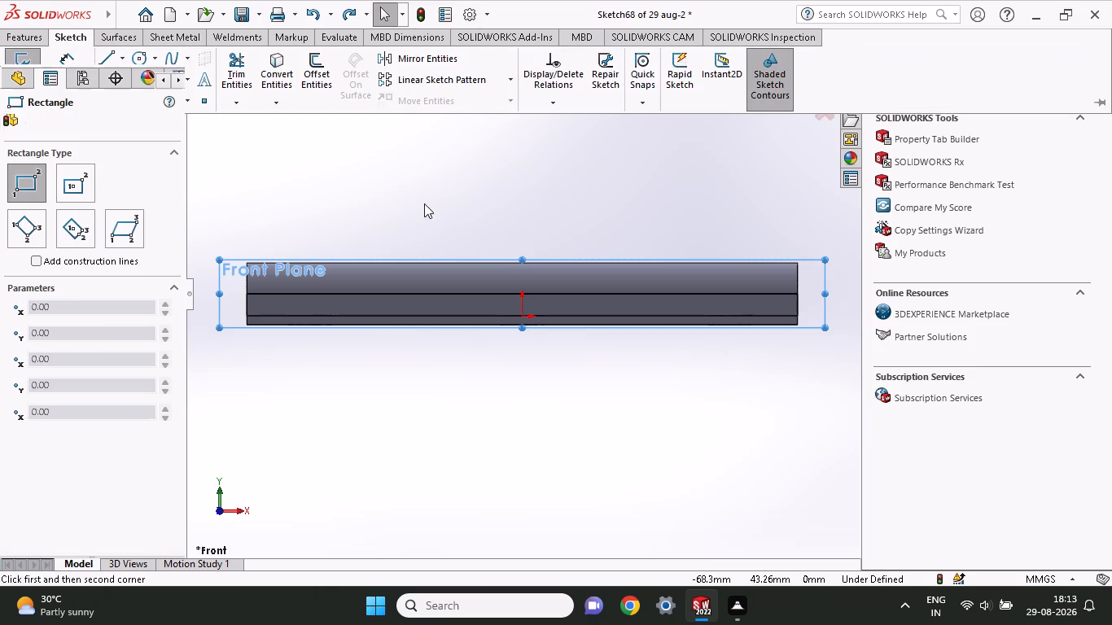
{"action": "left_click", "coordinate": [373, 317]}
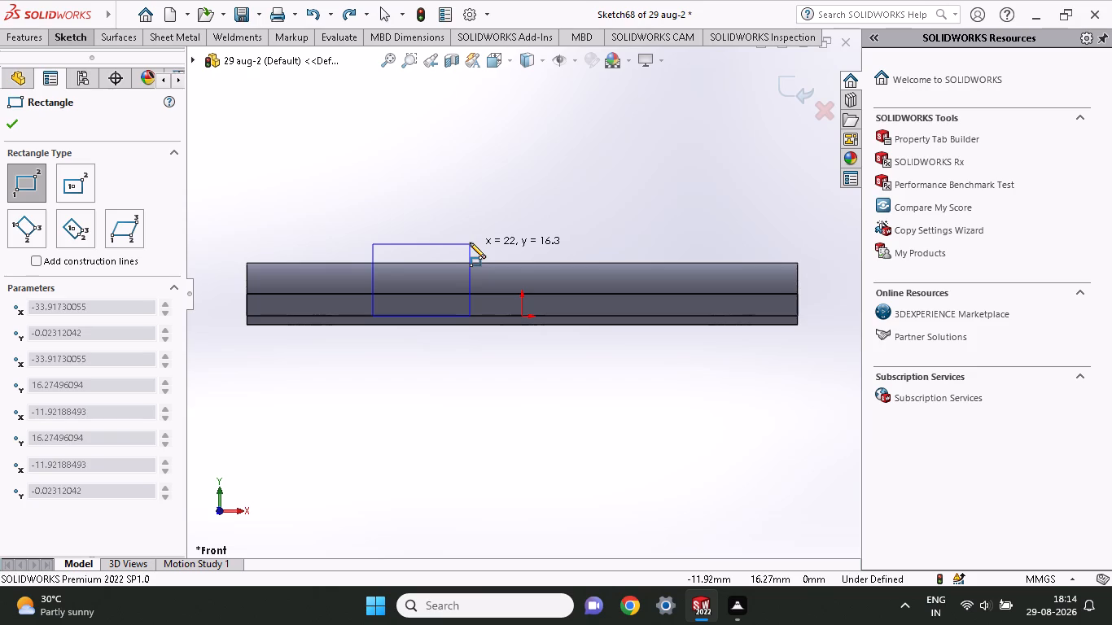
{"action": "left_click", "coordinate": [470, 243]}
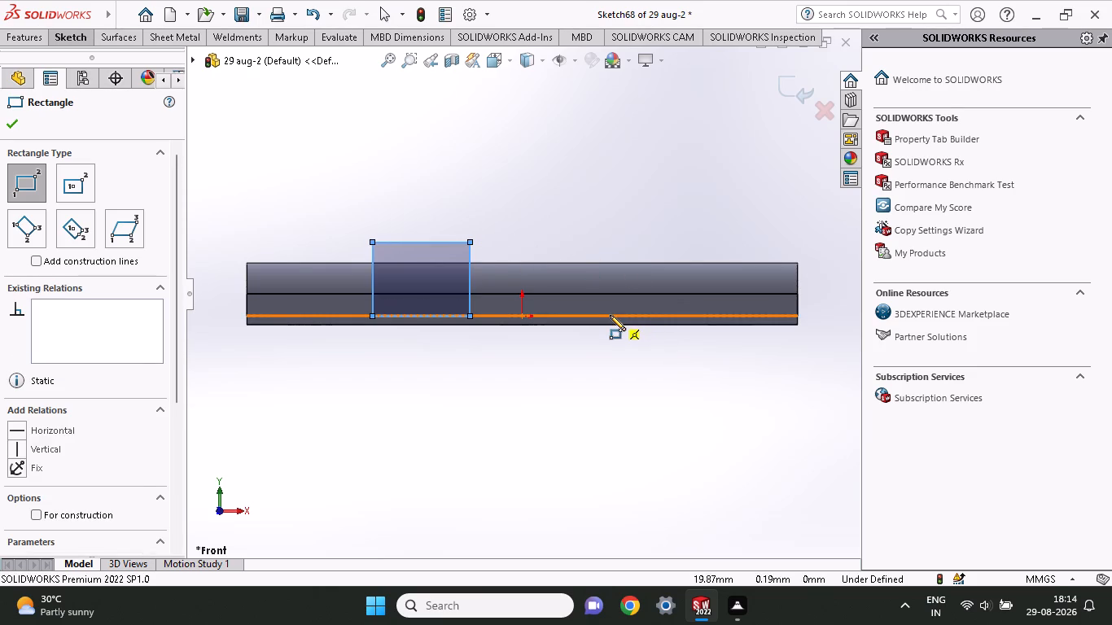
{"action": "left_click", "coordinate": [610, 315]}
{"action": "left_click", "coordinate": [701, 237]}
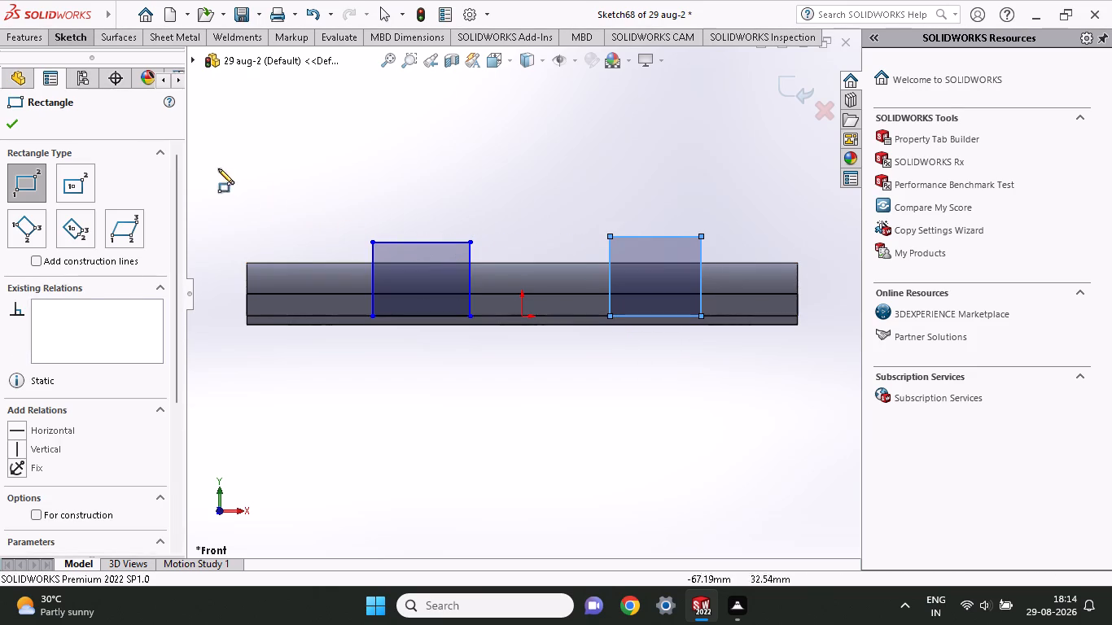
Dimension the left rectangle's lower corner 25 mm from the leaf's left end.
{"action": "left_click", "coordinate": [79, 33]}
{"action": "left_click", "coordinate": [66, 81]}
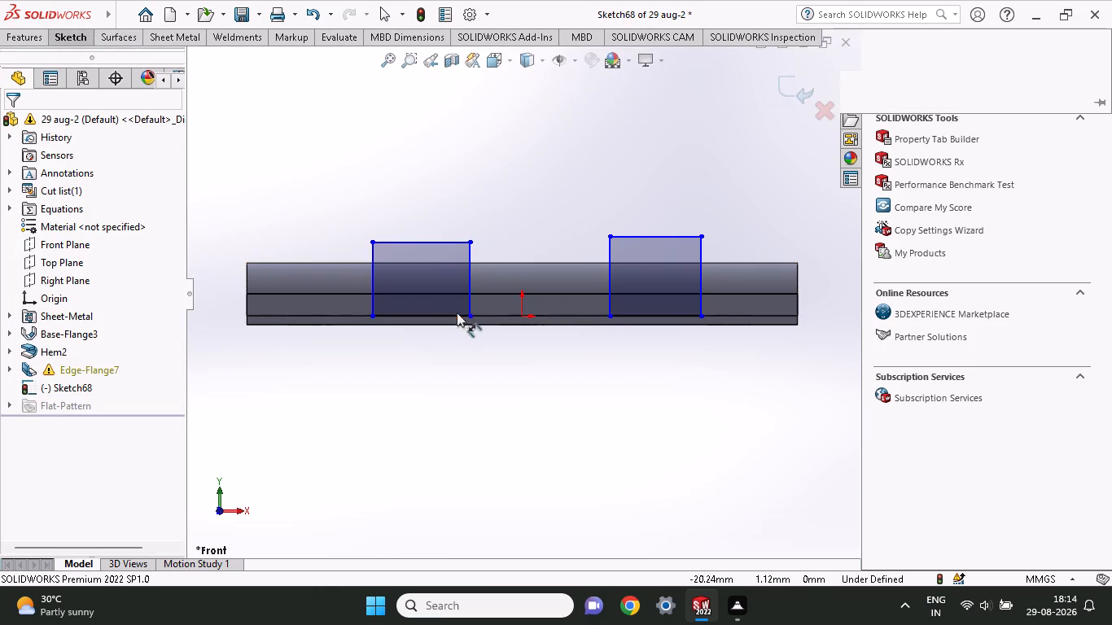
{"action": "left_click", "coordinate": [247, 314]}
{"action": "left_click", "coordinate": [373, 317]}
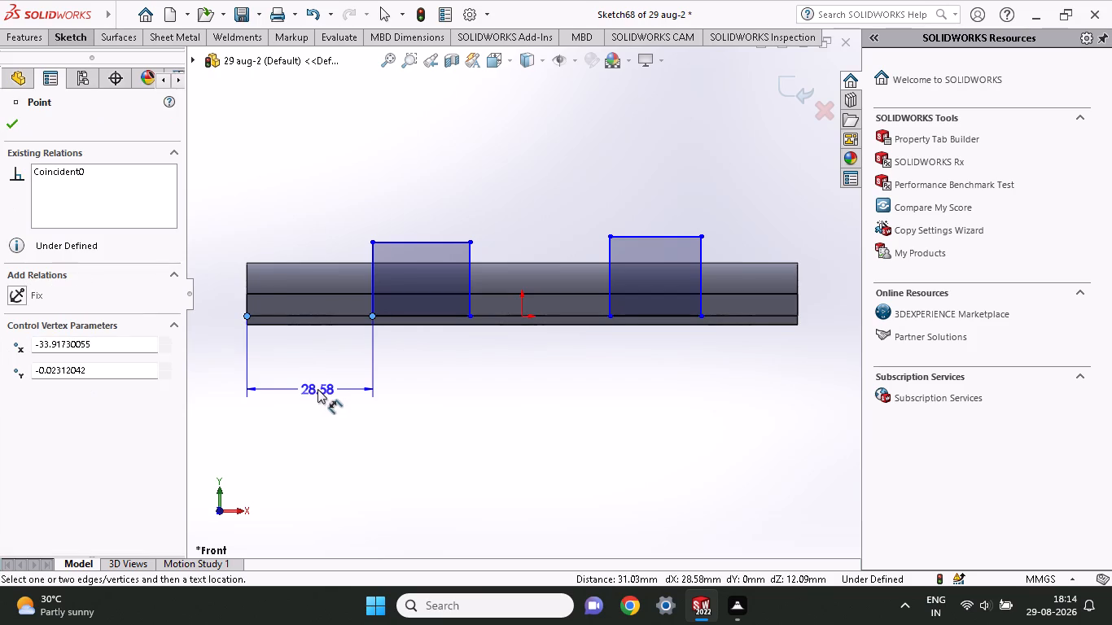
{"action": "left_click", "coordinate": [317, 389]}
{"action": "type", "text": "25"}
{"action": "key", "text": "Return"}
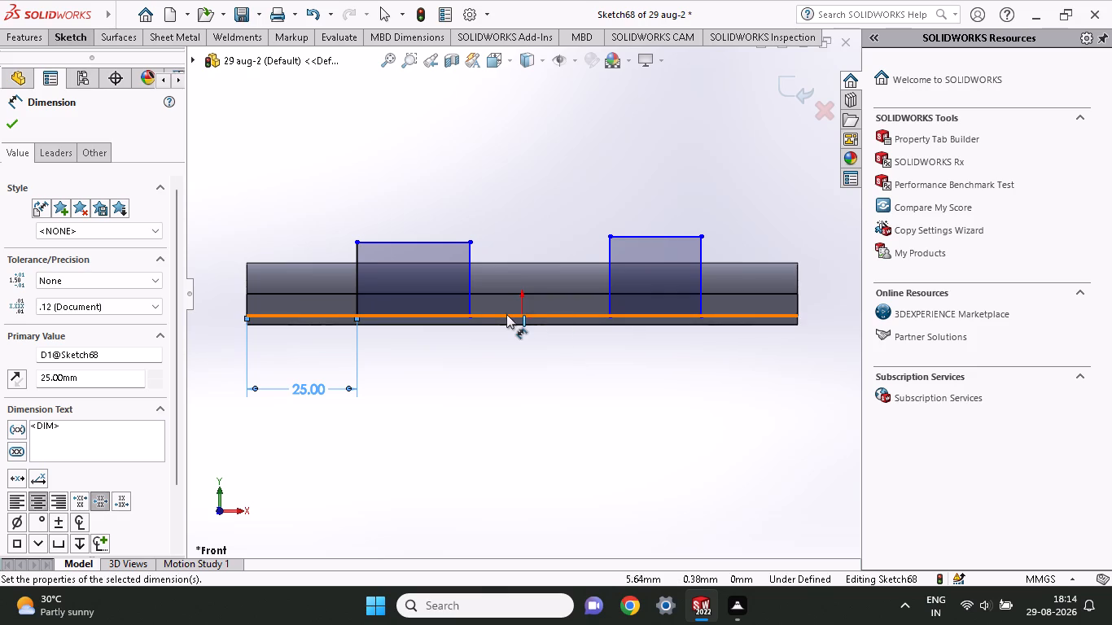
Dimension the gap between the two rectangles' lower corners to 25 mm.
{"action": "left_click", "coordinate": [469, 314]}
{"action": "left_click", "coordinate": [613, 317]}
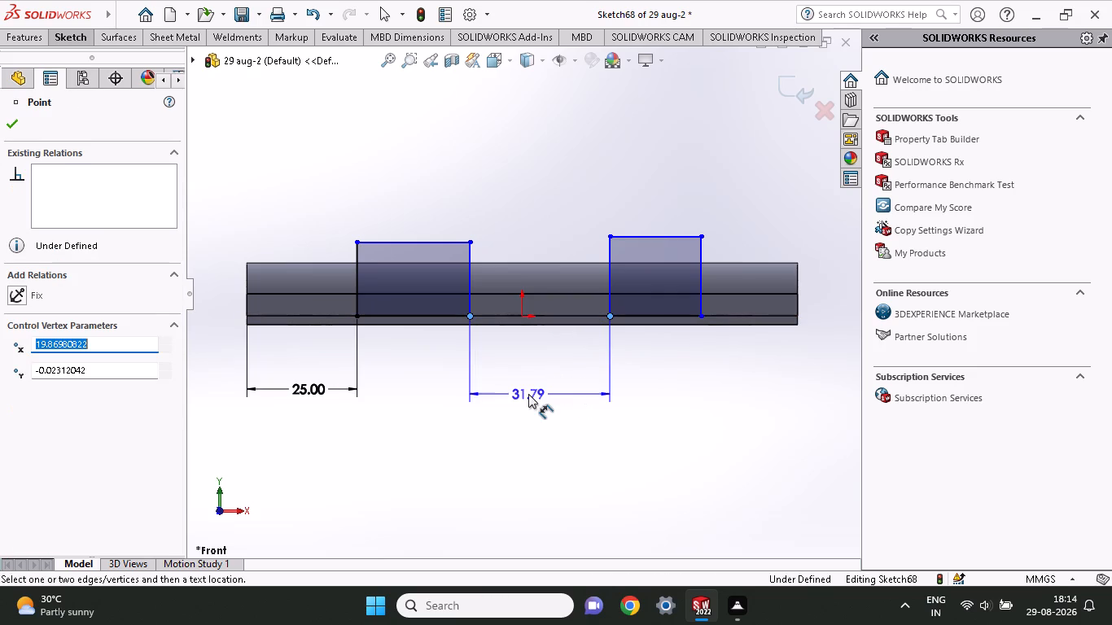
{"action": "left_click", "coordinate": [528, 394]}
{"action": "type", "text": "25"}
{"action": "key", "text": "Return"}
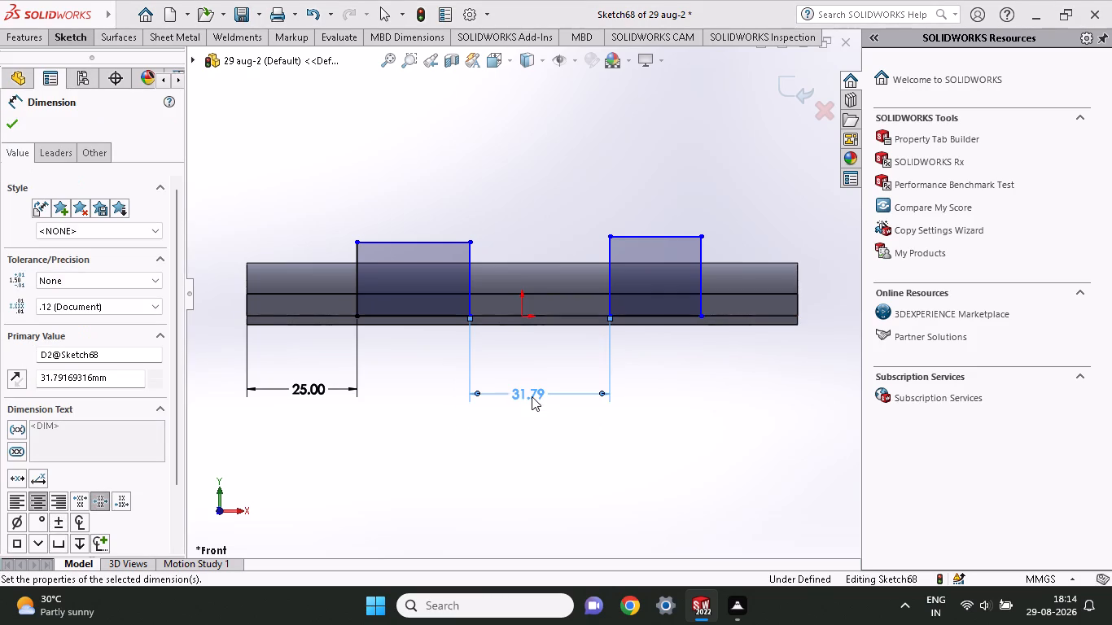
Dimension the right rectangle's lower outer corner 25 mm from the leaf's right end.
{"action": "left_click", "coordinate": [703, 316]}
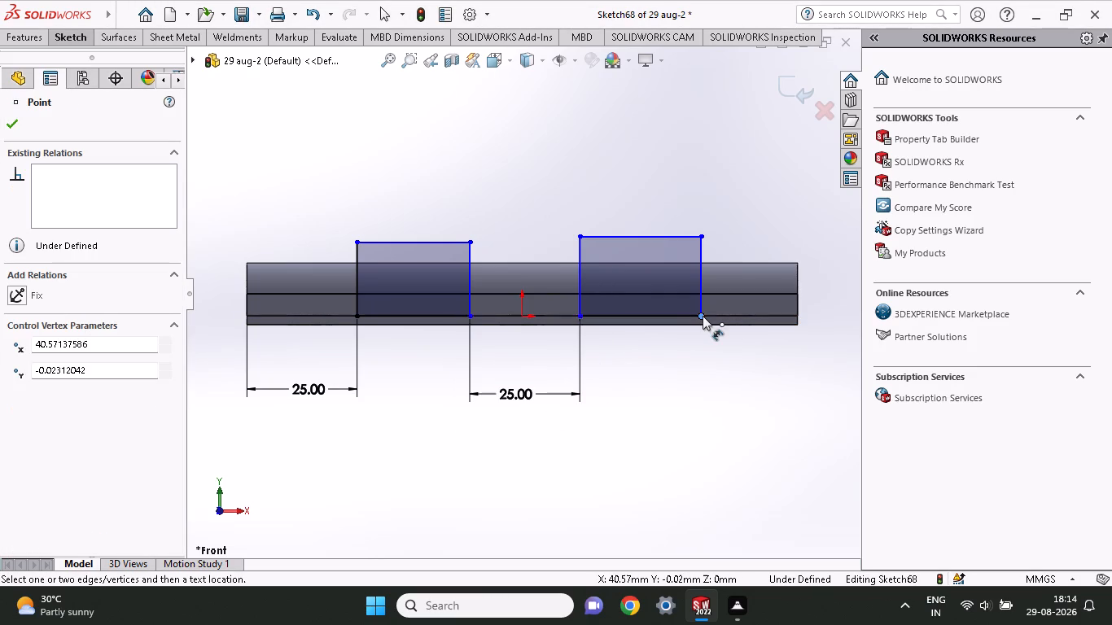
{"action": "left_click", "coordinate": [798, 316]}
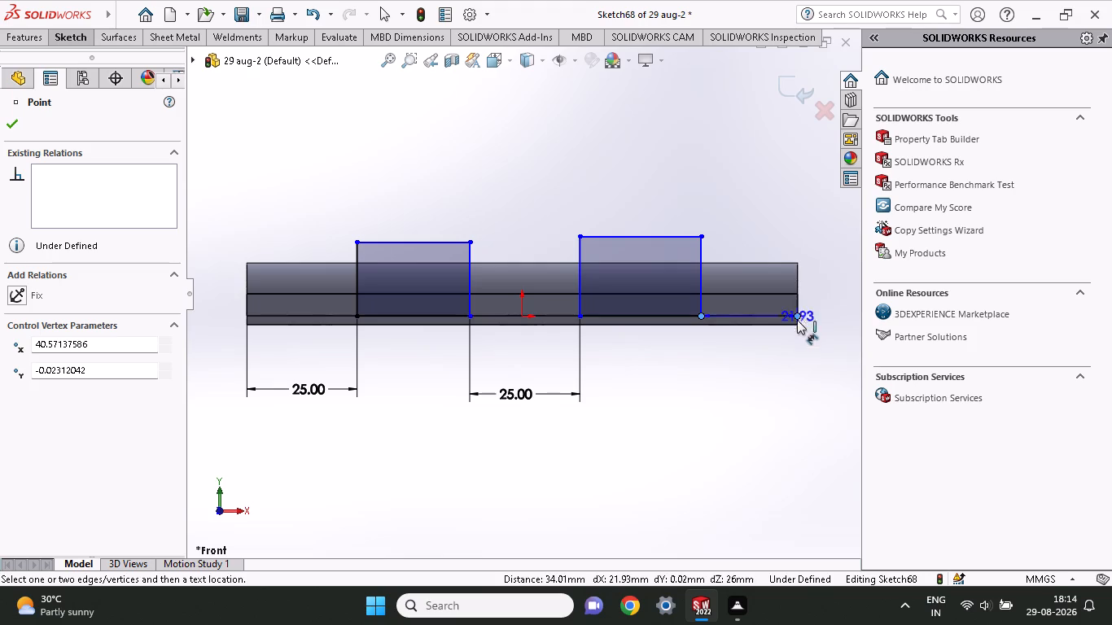
{"action": "left_click", "coordinate": [773, 380]}
{"action": "type", "text": "25"}
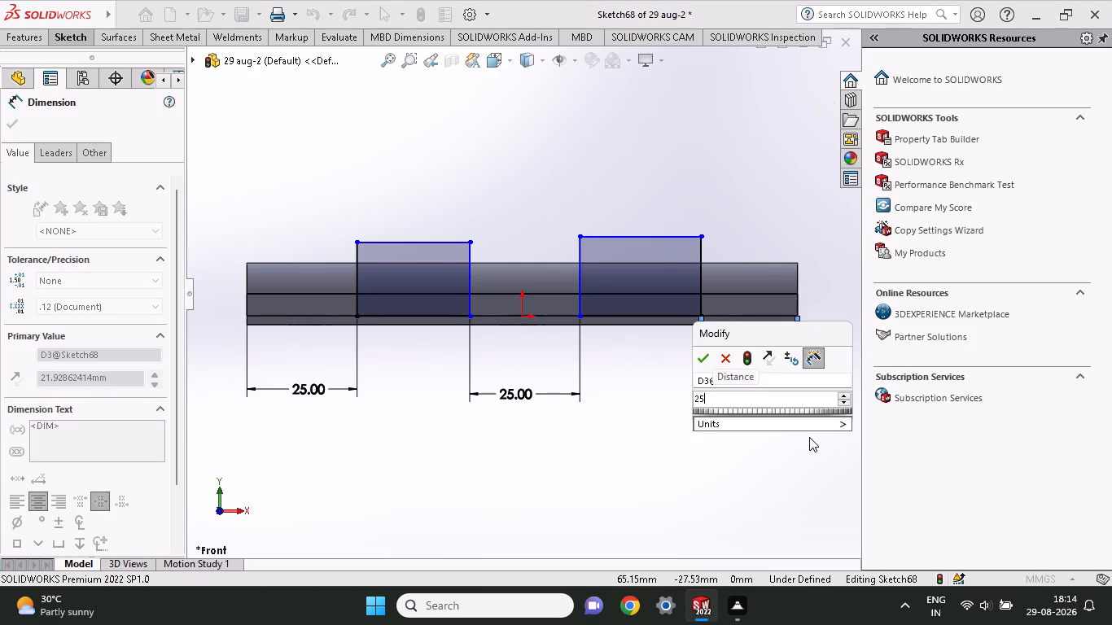
{"action": "key", "text": "Return"}
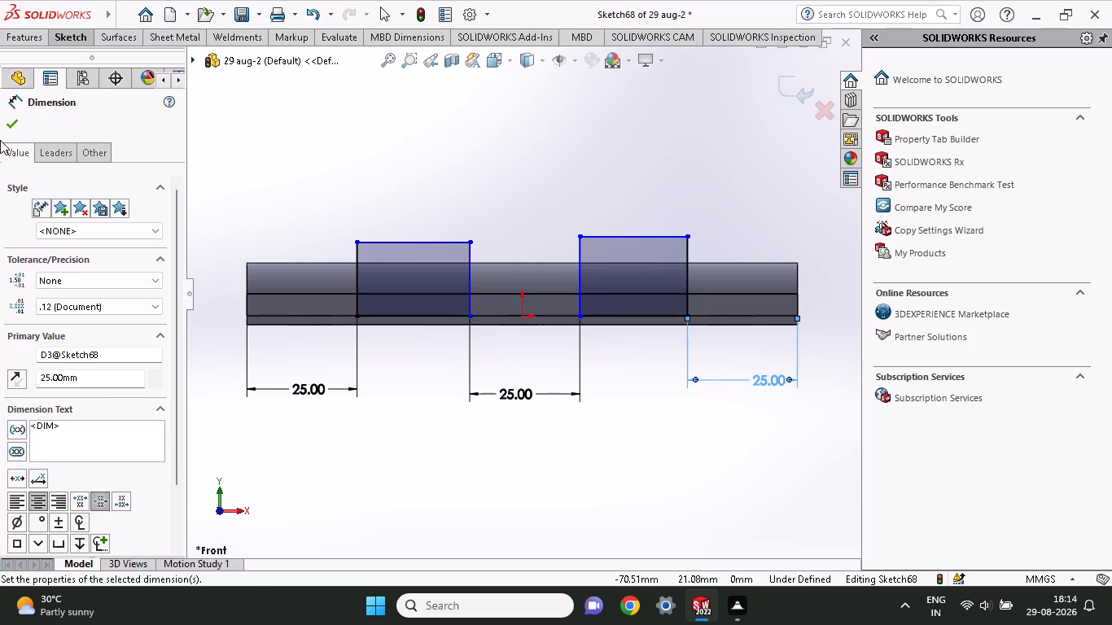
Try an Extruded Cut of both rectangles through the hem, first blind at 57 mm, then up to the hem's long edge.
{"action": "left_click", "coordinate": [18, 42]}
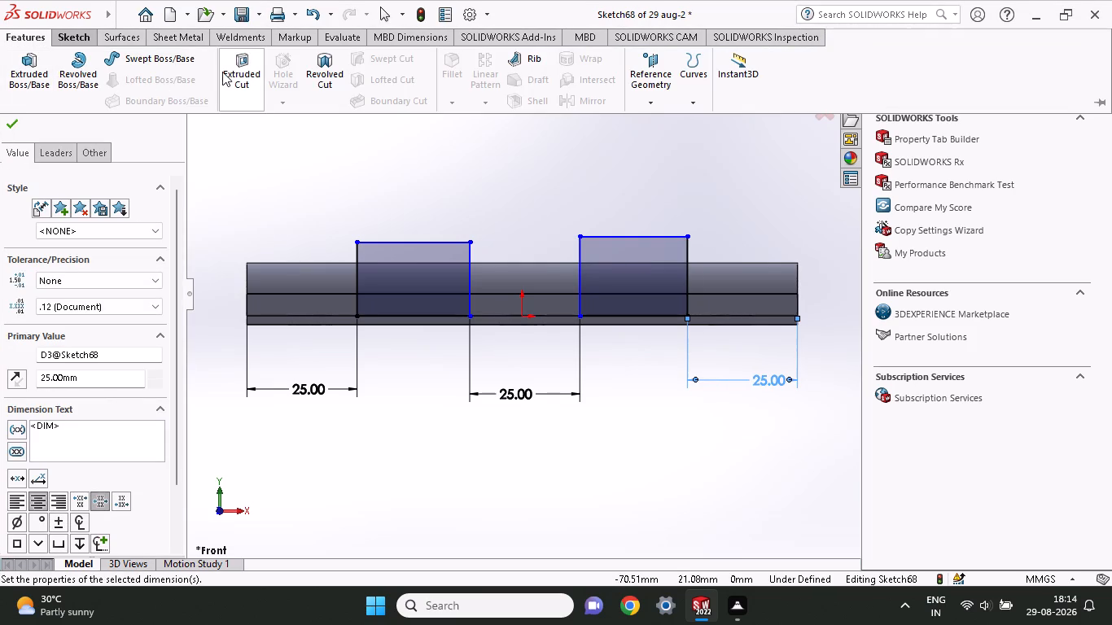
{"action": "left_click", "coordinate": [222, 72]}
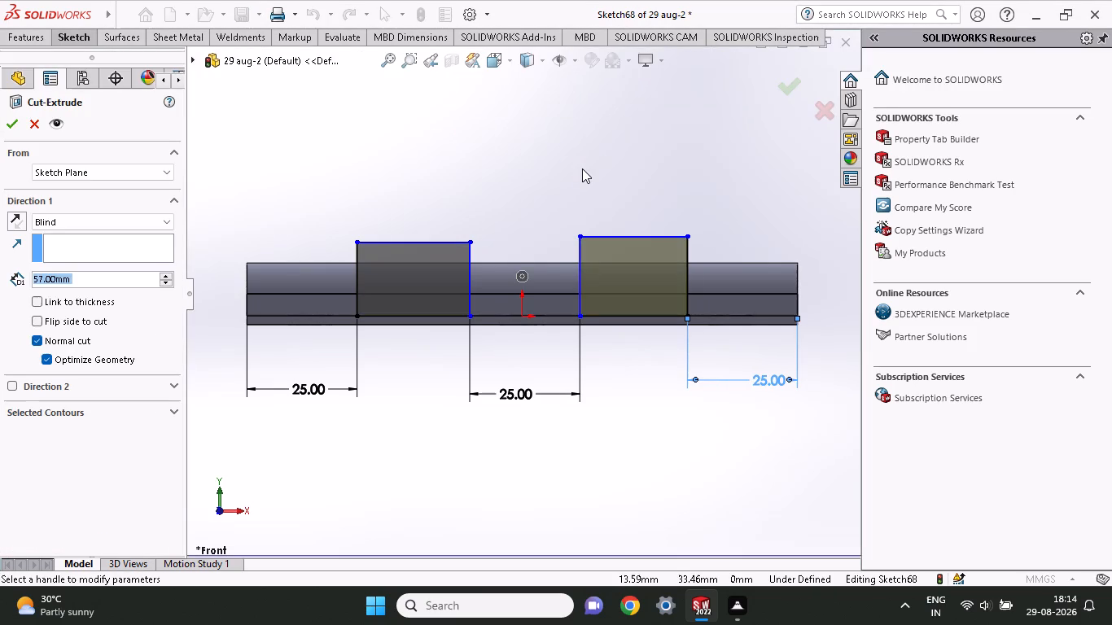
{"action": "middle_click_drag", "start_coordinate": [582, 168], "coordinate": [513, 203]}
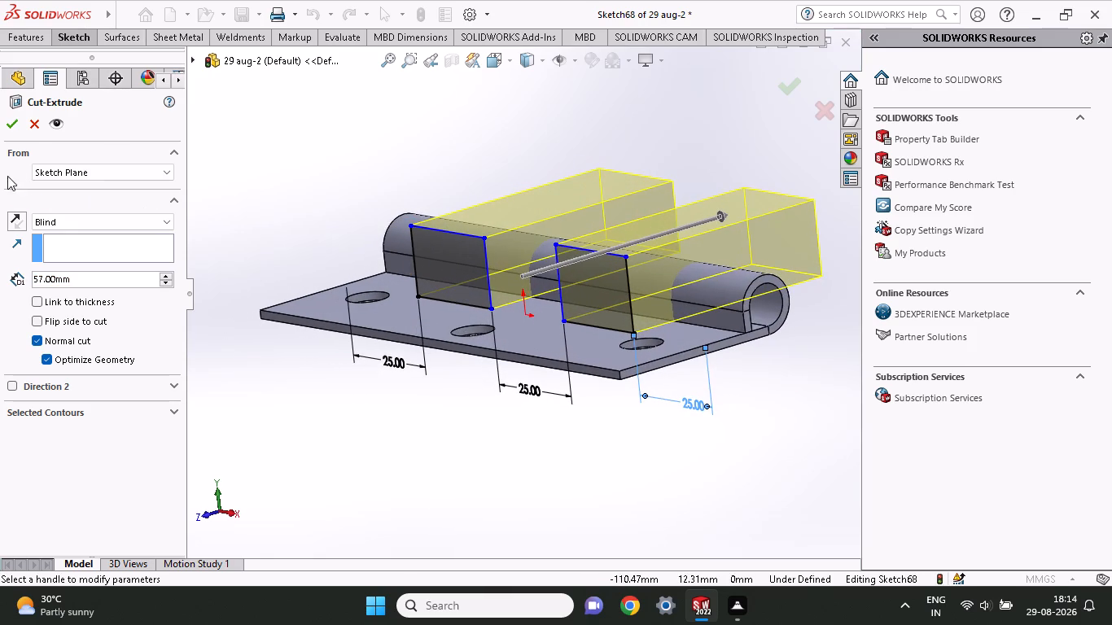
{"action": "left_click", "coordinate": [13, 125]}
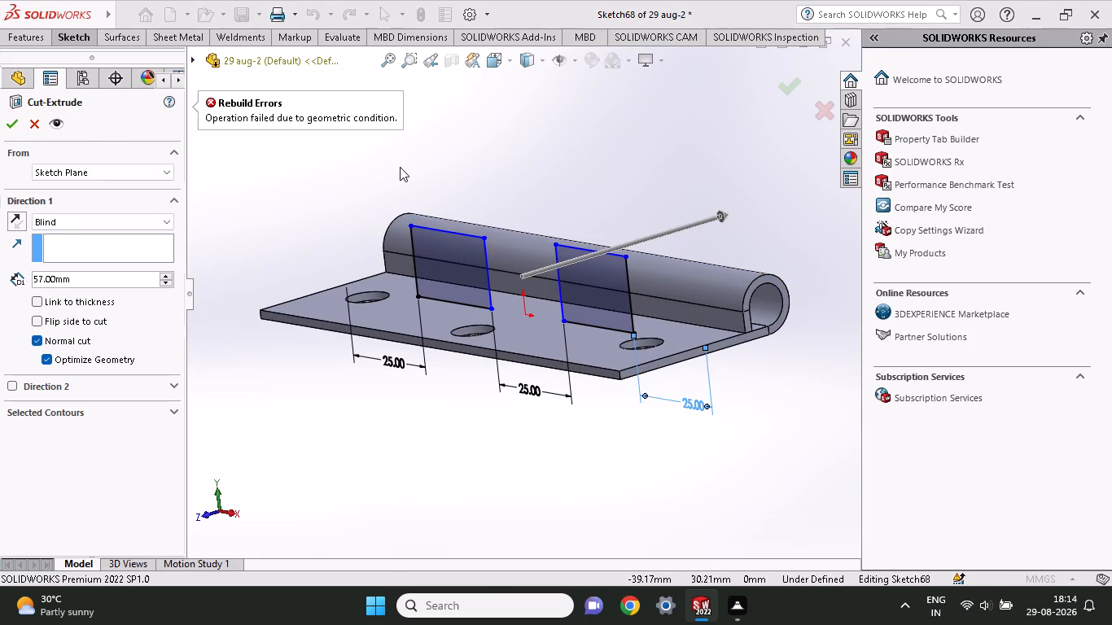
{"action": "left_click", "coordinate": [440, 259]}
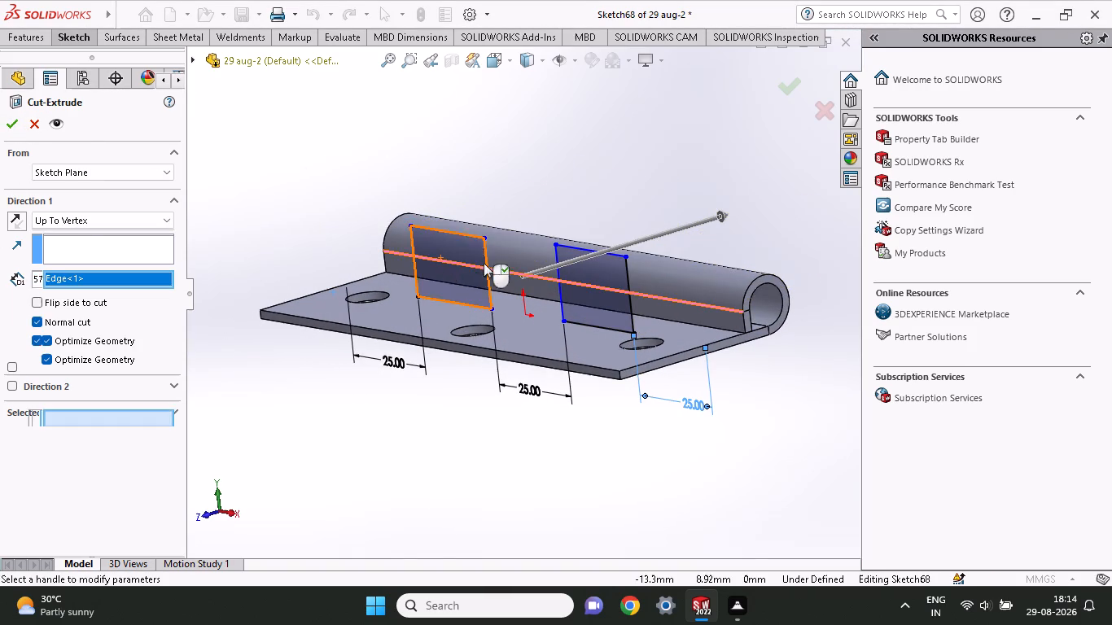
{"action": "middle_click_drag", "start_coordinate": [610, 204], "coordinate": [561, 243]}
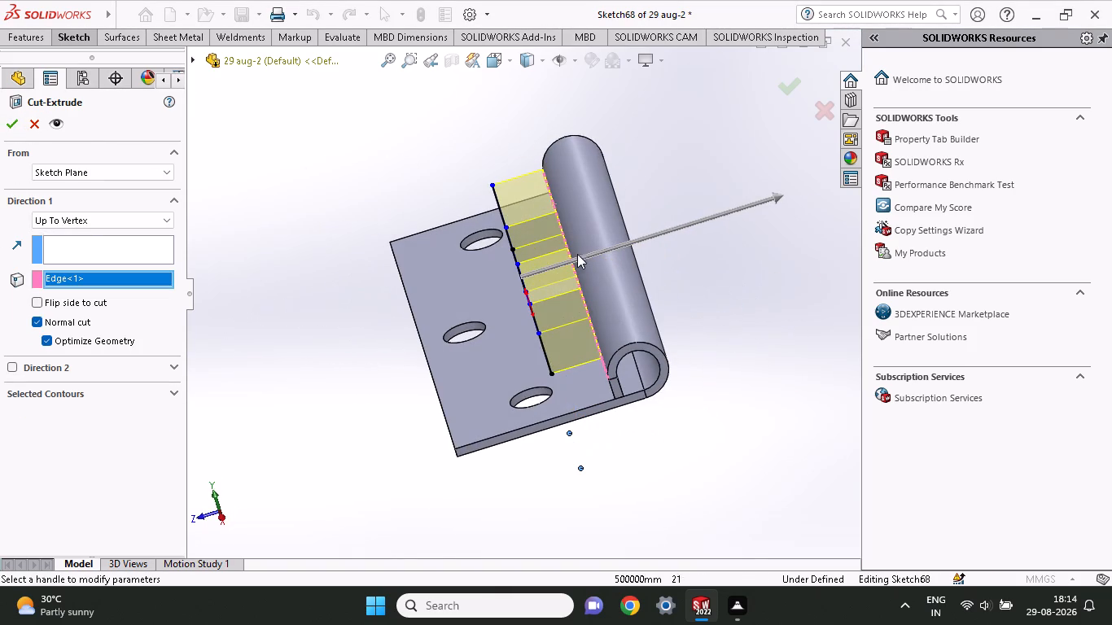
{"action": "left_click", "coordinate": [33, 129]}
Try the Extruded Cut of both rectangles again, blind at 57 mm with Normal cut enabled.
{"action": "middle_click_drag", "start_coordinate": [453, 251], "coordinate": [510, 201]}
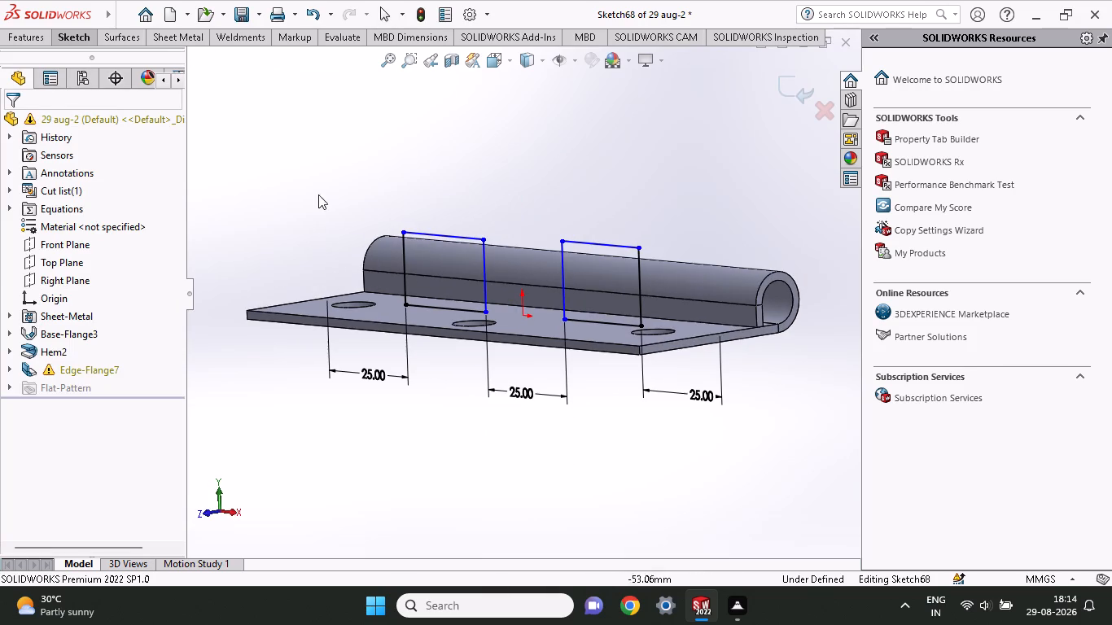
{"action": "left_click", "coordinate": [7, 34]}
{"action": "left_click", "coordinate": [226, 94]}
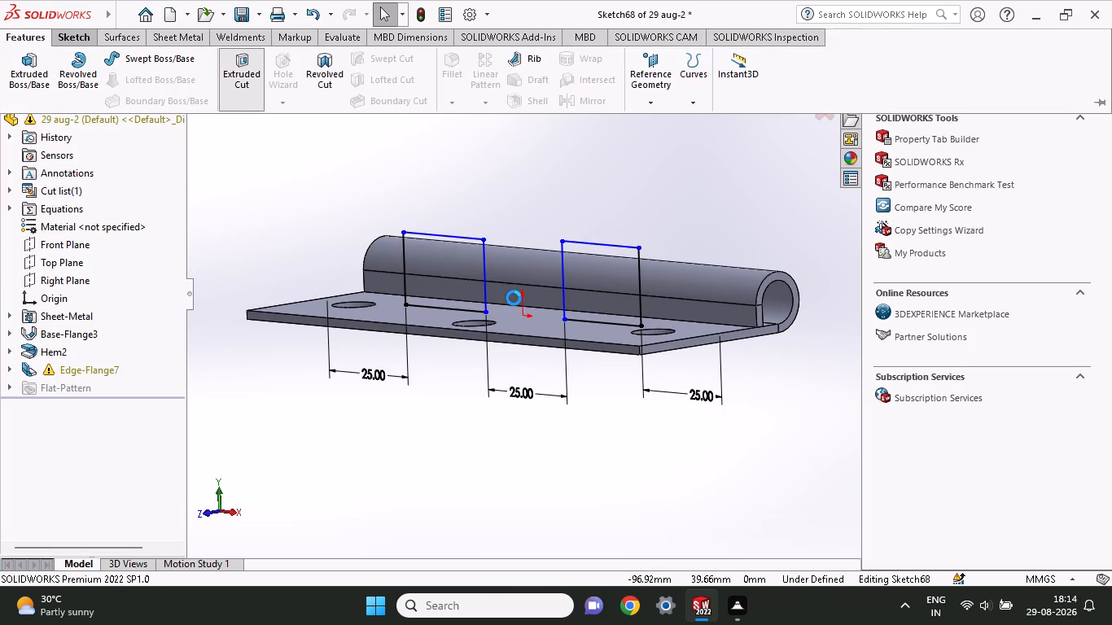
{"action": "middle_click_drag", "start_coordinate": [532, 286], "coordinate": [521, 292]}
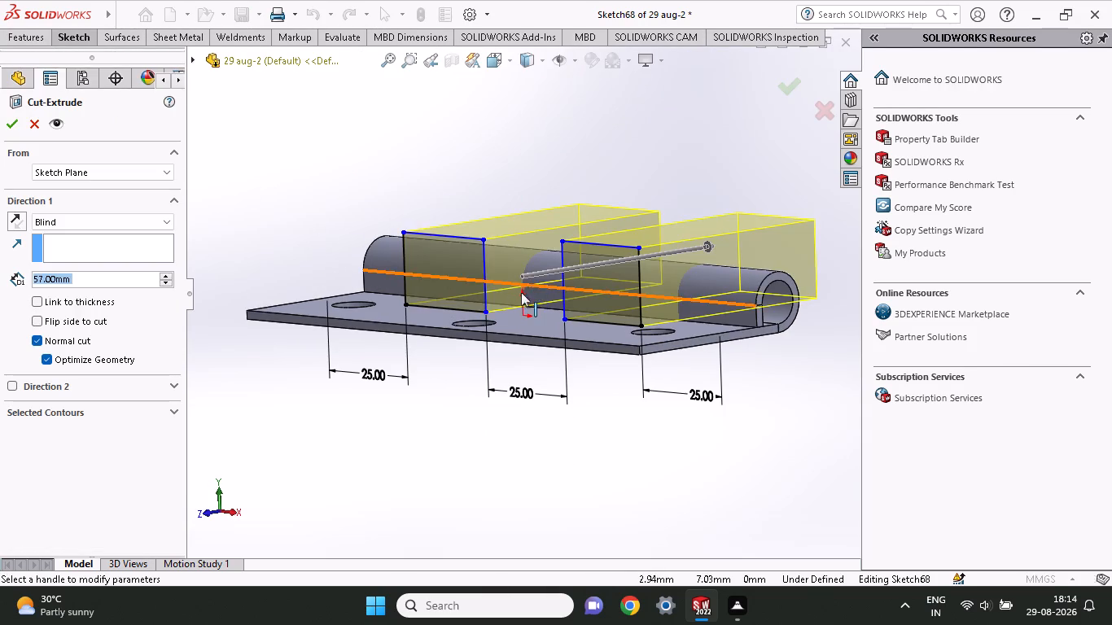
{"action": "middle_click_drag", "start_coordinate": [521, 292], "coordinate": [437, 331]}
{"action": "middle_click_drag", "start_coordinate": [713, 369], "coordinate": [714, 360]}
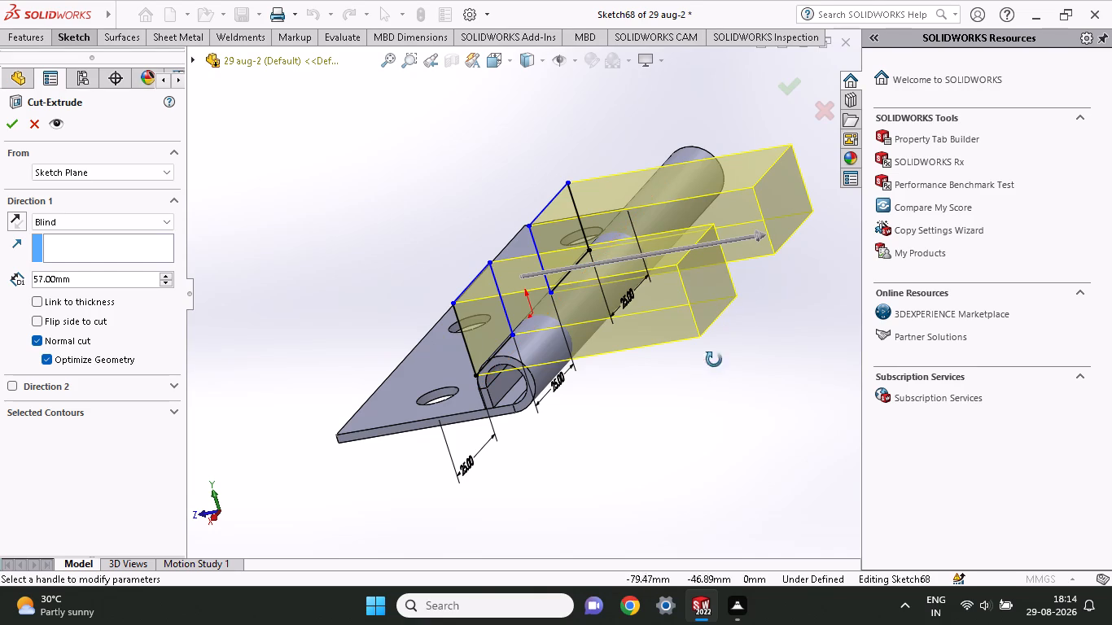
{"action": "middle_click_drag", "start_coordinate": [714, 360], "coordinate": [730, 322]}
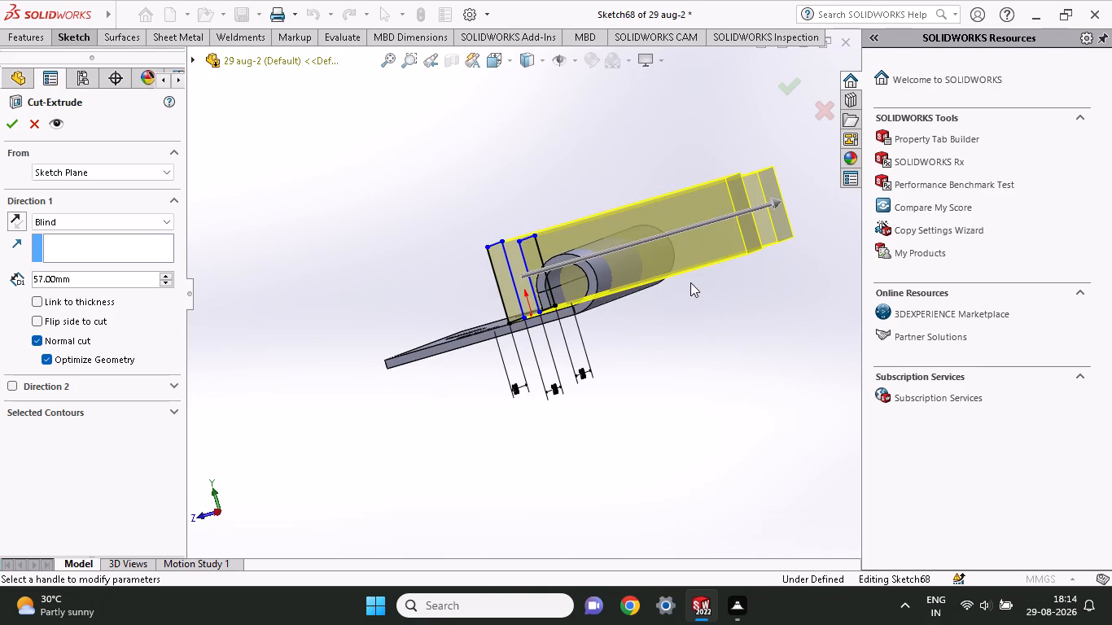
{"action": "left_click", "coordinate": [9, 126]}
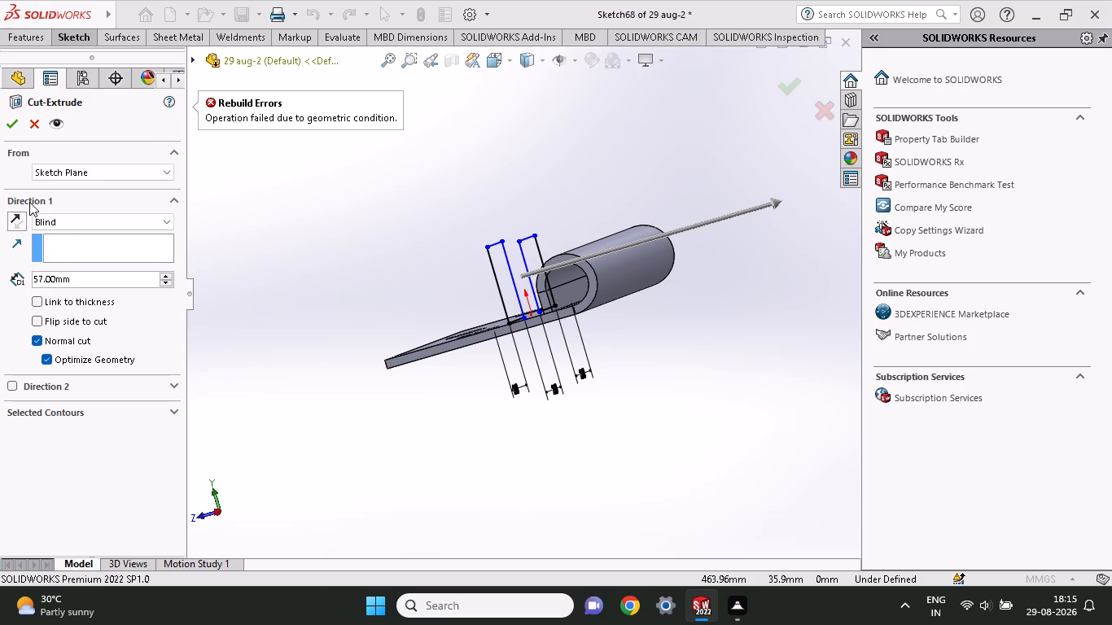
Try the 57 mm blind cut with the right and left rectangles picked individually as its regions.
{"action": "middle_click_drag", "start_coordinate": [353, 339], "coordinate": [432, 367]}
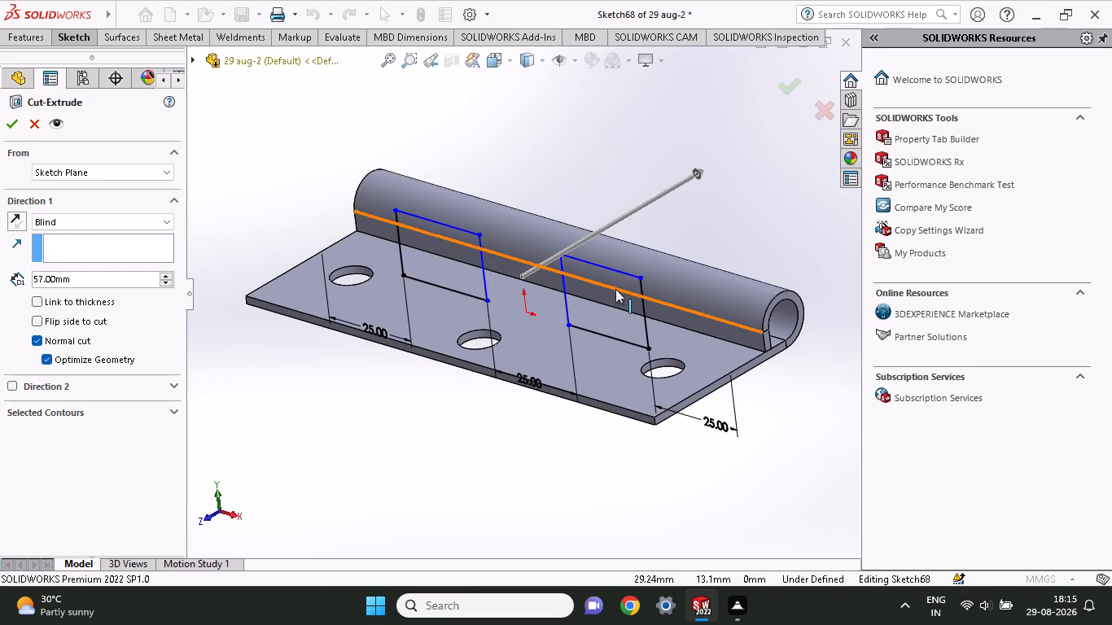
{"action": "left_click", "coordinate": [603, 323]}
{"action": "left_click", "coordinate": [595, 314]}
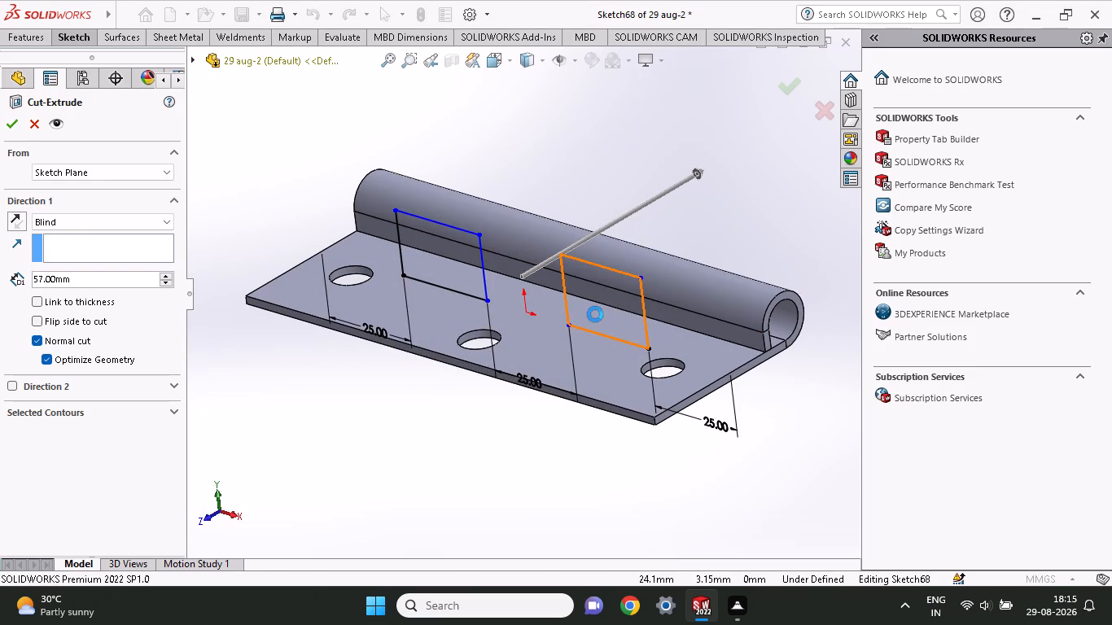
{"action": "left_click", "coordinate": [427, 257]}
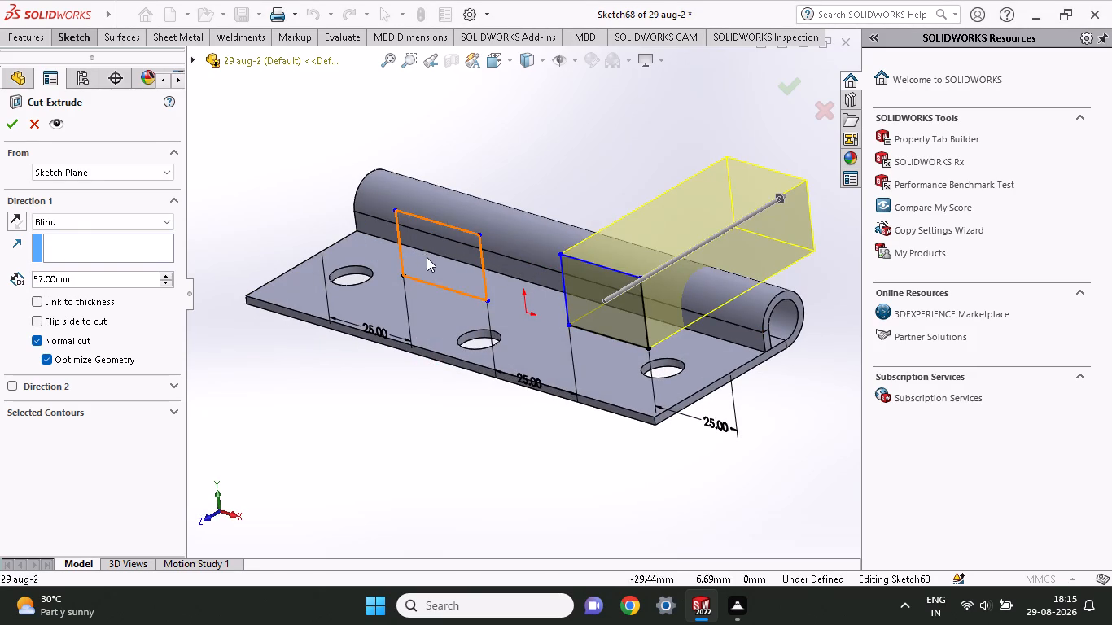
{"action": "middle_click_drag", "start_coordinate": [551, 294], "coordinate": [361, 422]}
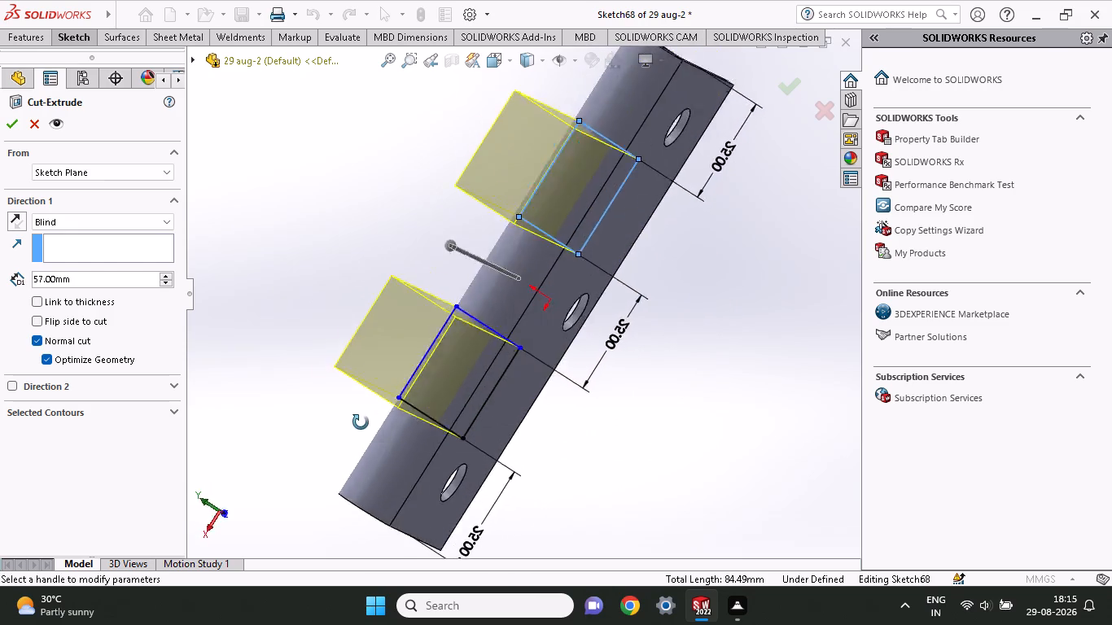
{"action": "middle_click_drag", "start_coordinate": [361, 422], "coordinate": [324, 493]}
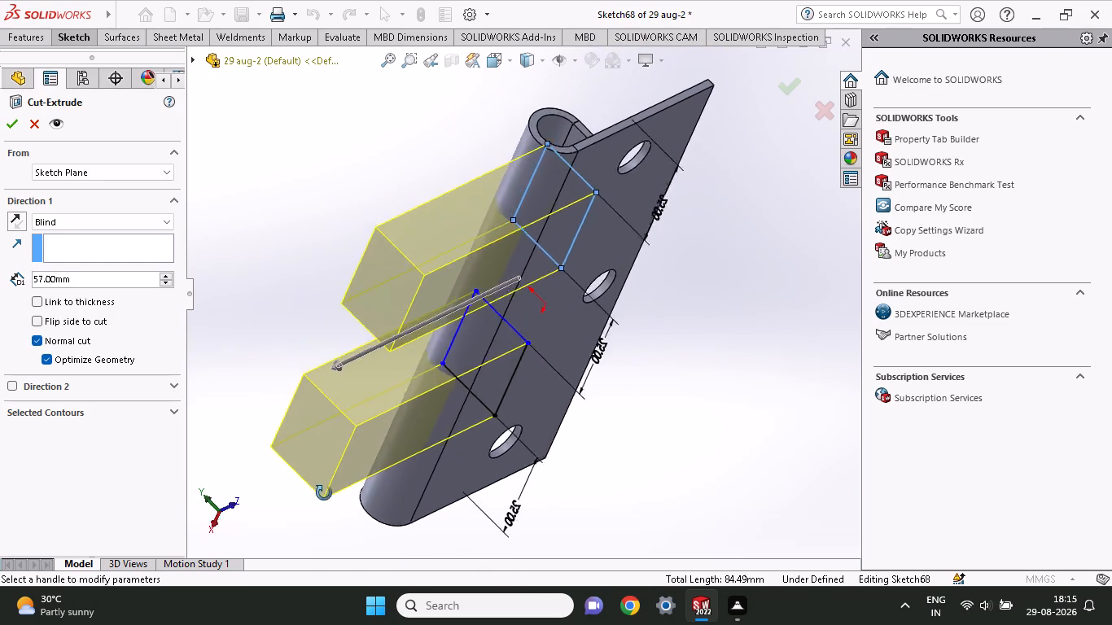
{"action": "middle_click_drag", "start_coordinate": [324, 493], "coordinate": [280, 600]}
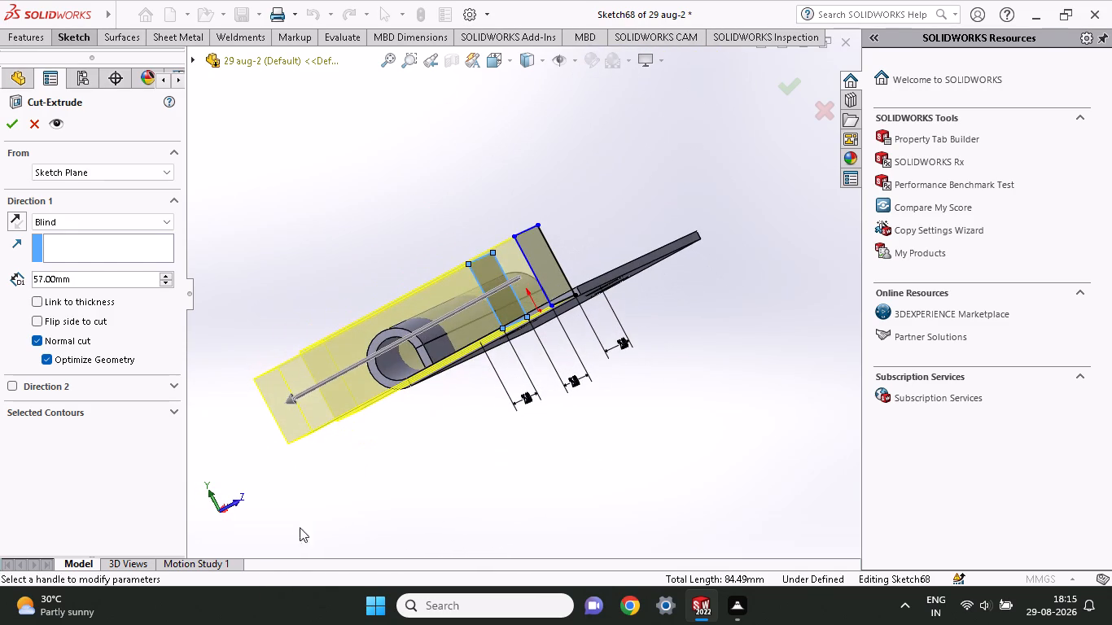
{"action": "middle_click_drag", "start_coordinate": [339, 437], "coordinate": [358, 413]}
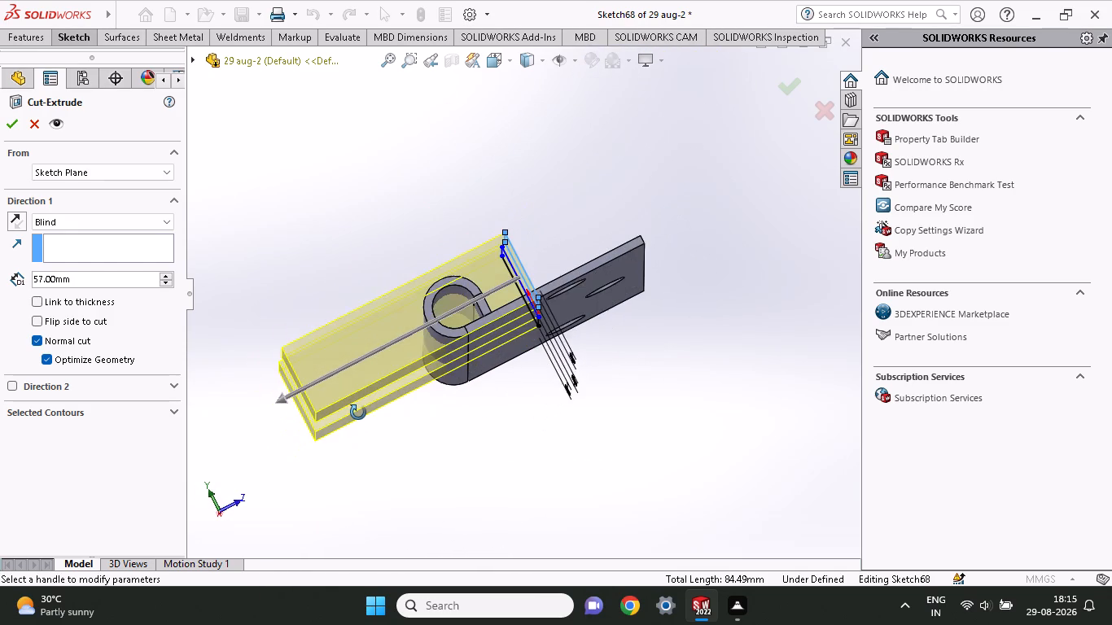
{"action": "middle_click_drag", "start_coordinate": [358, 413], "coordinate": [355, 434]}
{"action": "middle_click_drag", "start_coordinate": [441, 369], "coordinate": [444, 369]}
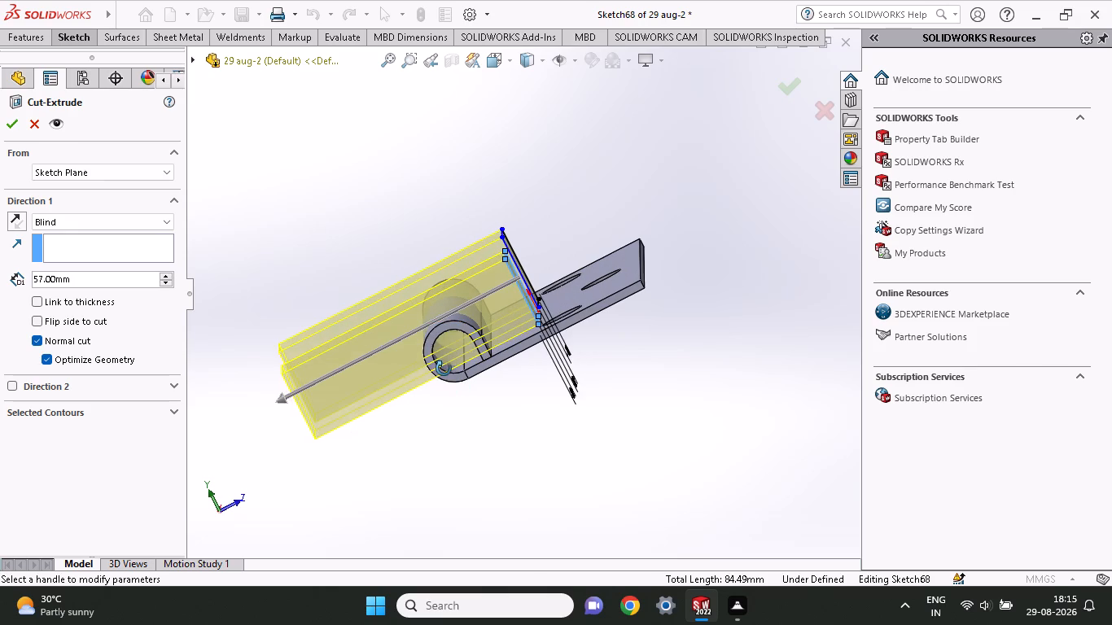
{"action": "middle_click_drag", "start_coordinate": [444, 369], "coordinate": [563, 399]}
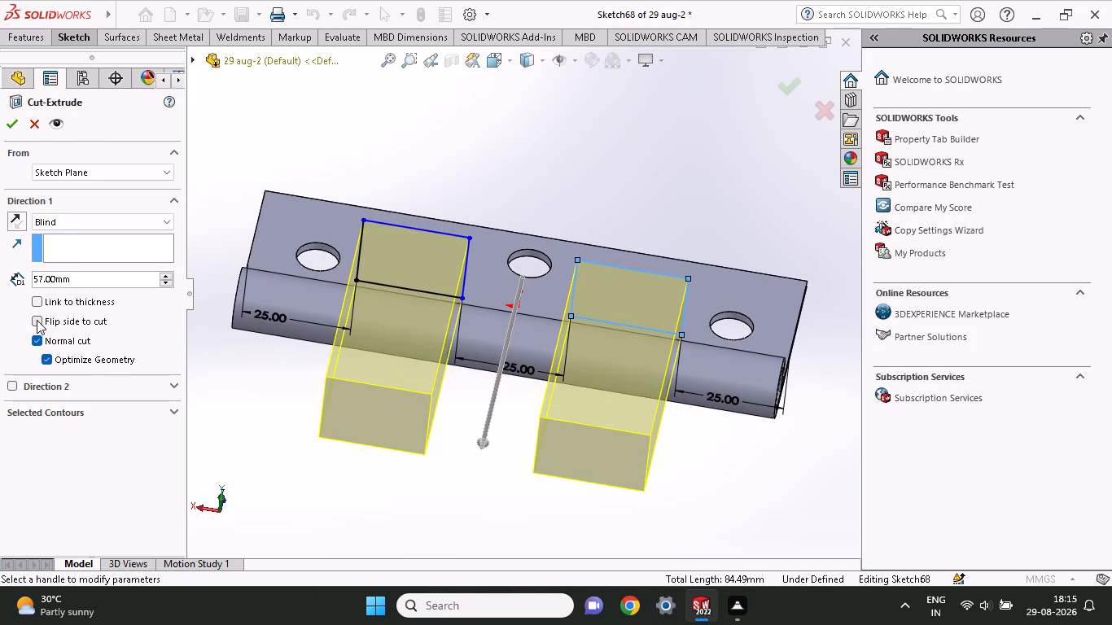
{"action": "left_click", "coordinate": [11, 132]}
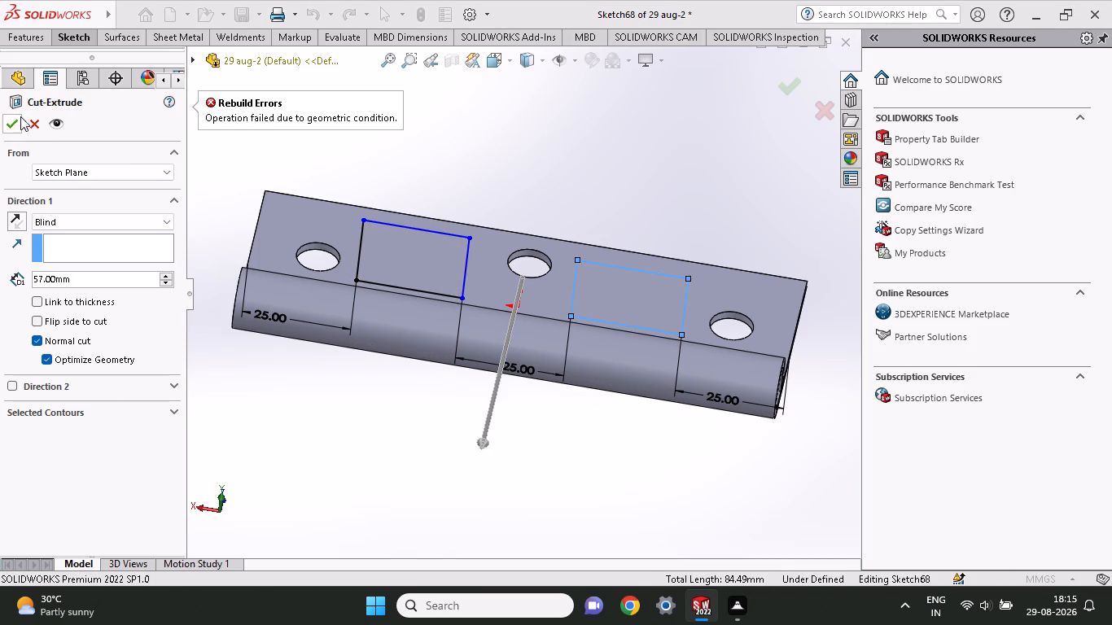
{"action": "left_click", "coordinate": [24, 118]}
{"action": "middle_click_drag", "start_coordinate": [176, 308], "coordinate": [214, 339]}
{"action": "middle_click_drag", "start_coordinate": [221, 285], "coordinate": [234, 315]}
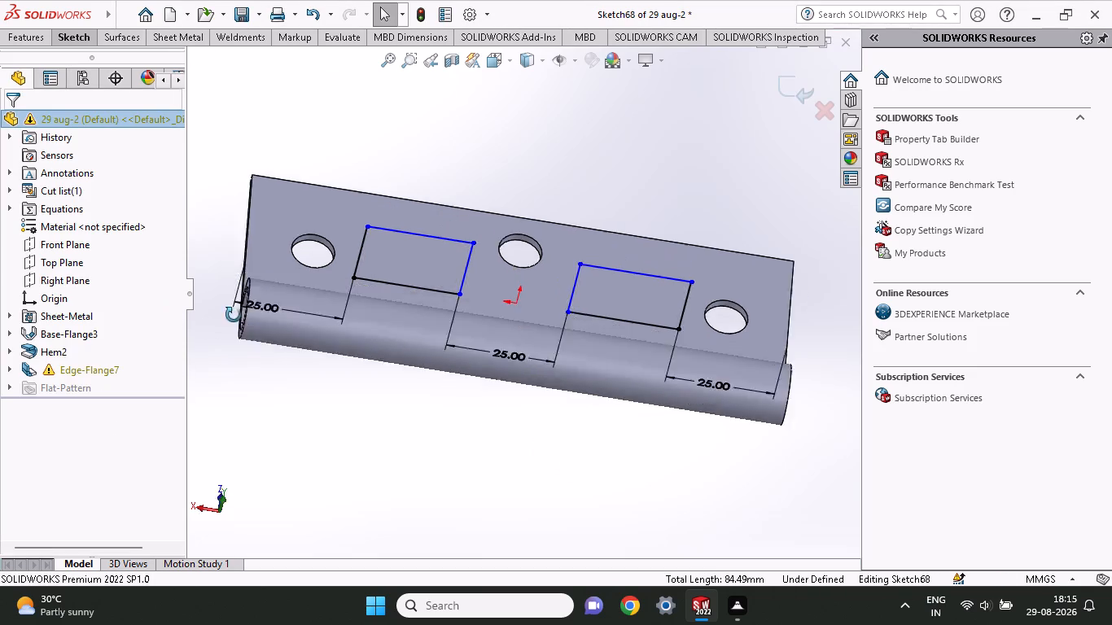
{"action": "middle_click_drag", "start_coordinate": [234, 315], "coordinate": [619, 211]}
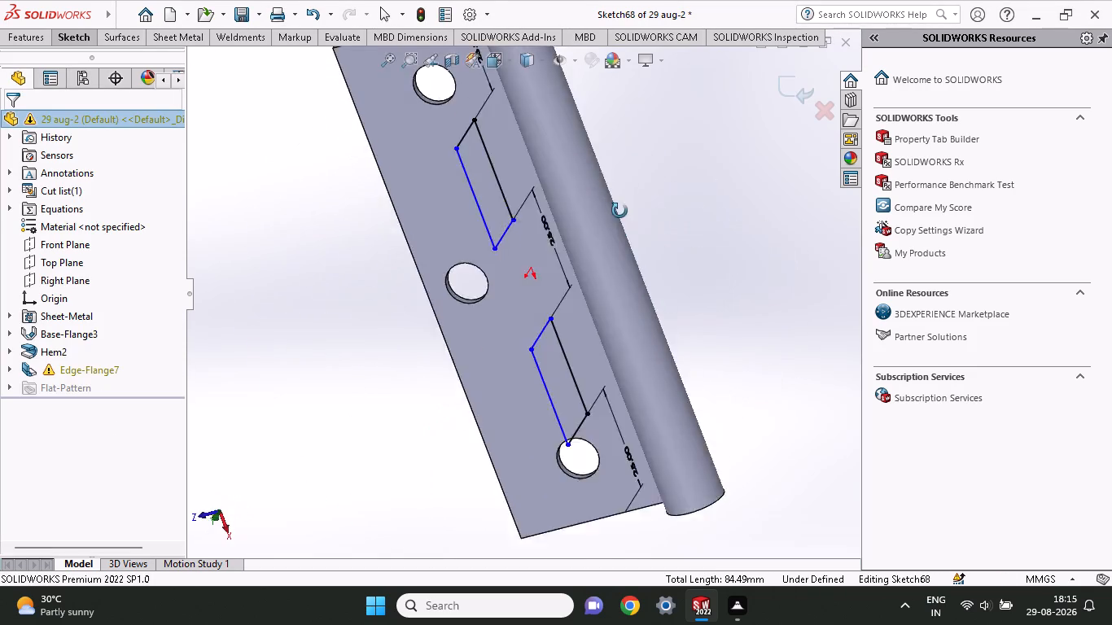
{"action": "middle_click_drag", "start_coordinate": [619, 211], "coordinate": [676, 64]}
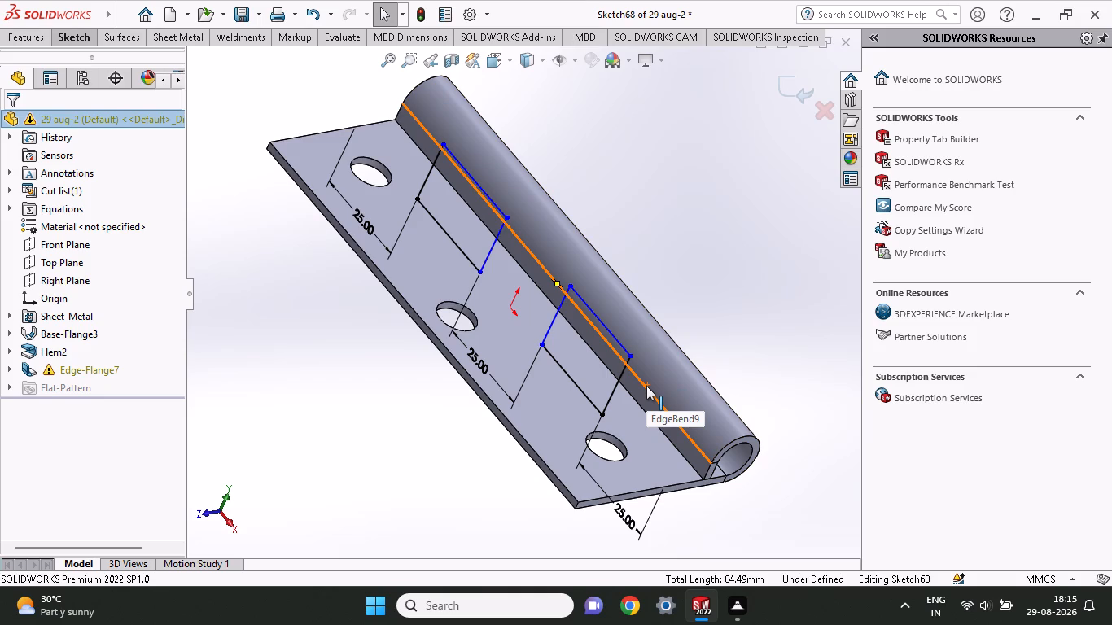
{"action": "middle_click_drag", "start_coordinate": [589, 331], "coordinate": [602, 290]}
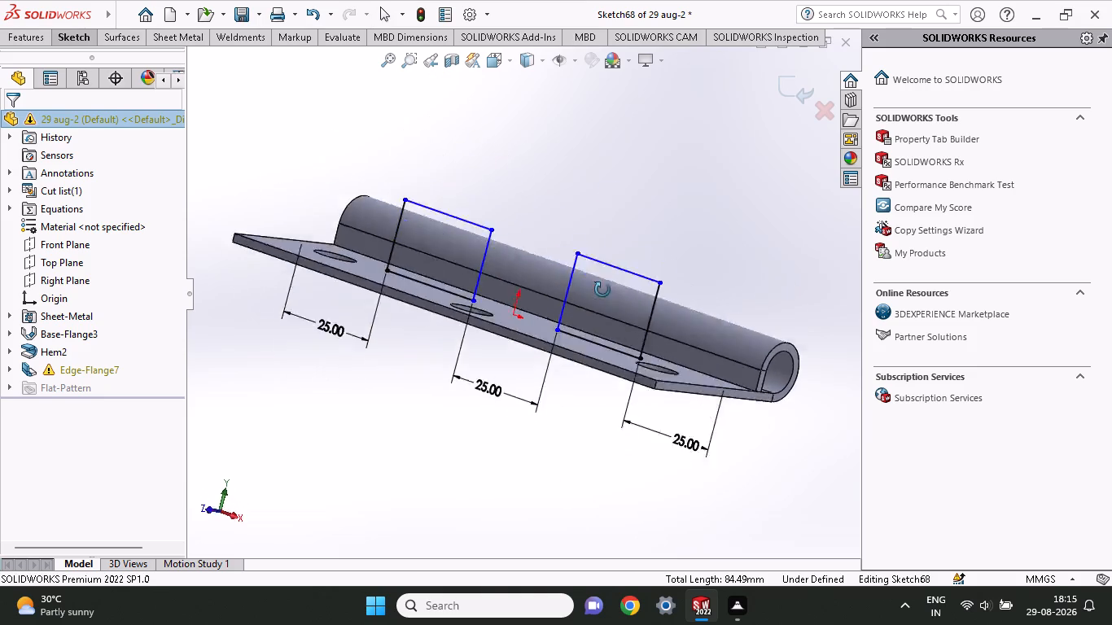
Undo the notch sketch on the hinge leaf, including both rectangles and their spacing dimensions.
{"action": "middle_click_drag", "start_coordinate": [602, 290], "coordinate": [567, 324]}
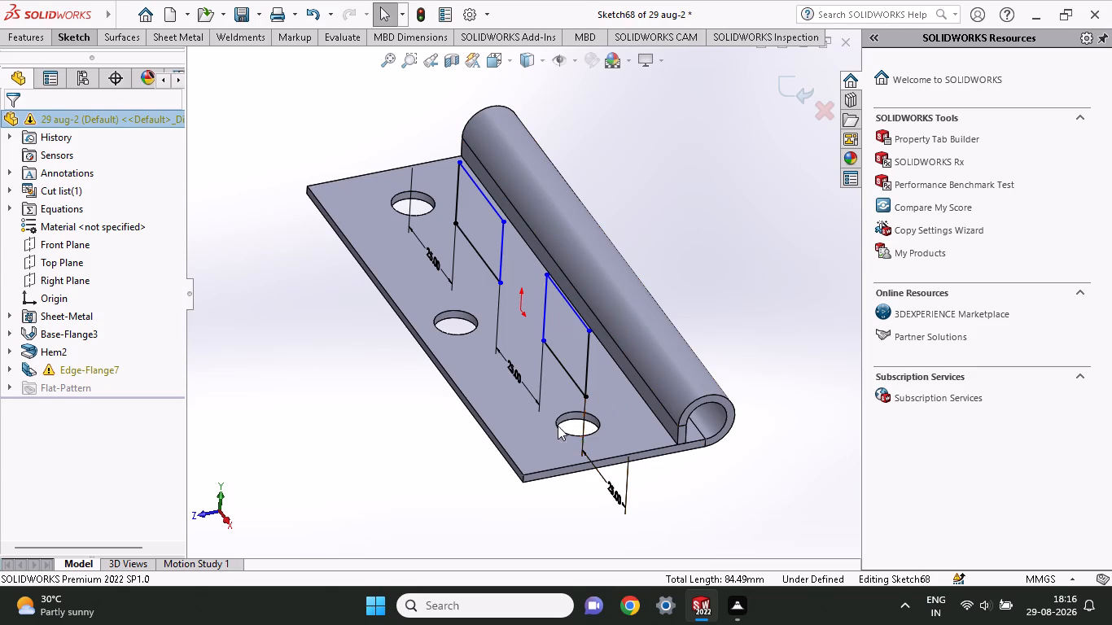
{"action": "key", "text": "ctrl+z"}
{"action": "key", "text": "ctrl+z"}
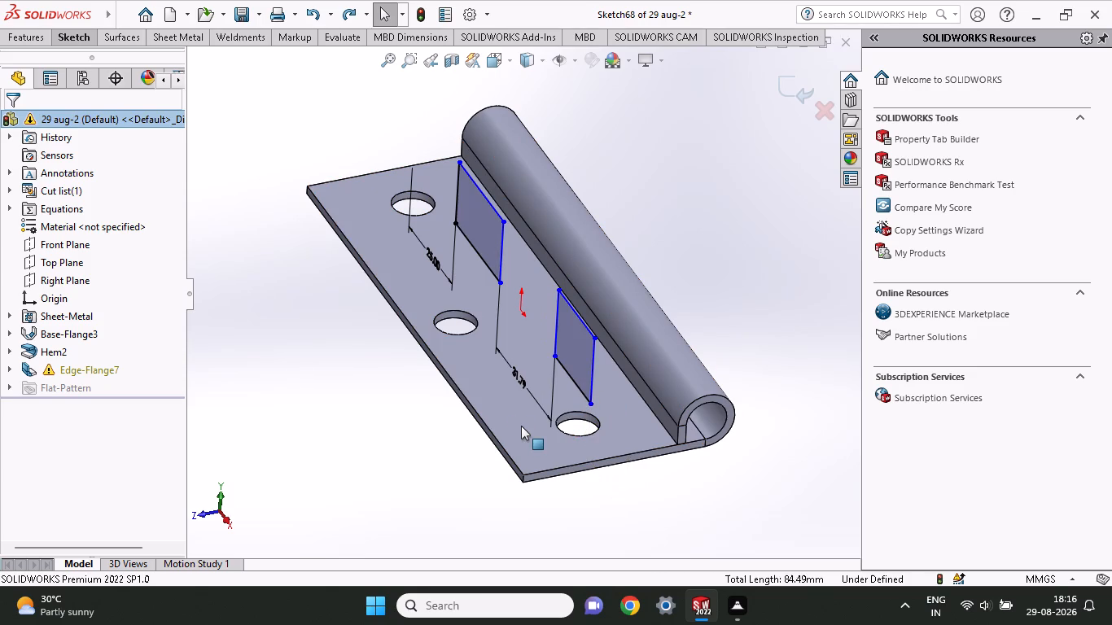
{"action": "key", "text": "ctrl+z"}
{"action": "key", "text": "ctrl+z"}
{"action": "key", "text": "ctrl+z"}
{"action": "key", "text": "ctrl+z"}
{"action": "key", "text": "ctrl+z"}
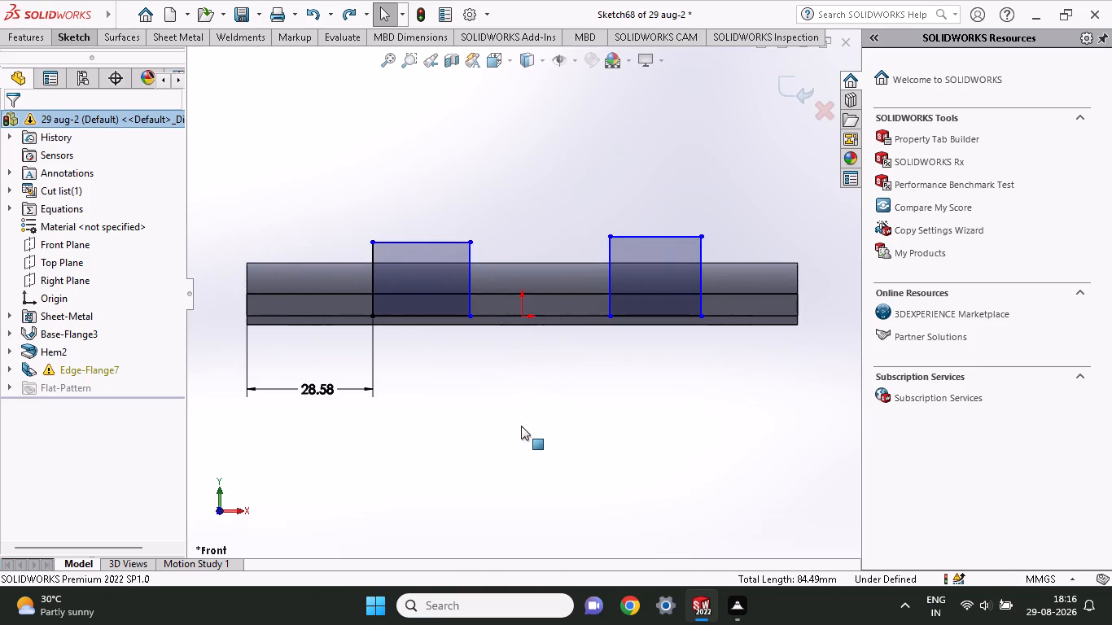
{"action": "key", "text": "ctrl+z"}
{"action": "key", "text": "ctrl+z"}
Examine the hinge leaf and its rolled hem from several angles.
{"action": "middle_click_drag", "start_coordinate": [620, 343], "coordinate": [593, 369]}
{"action": "middle_click_drag", "start_coordinate": [635, 286], "coordinate": [593, 357]}
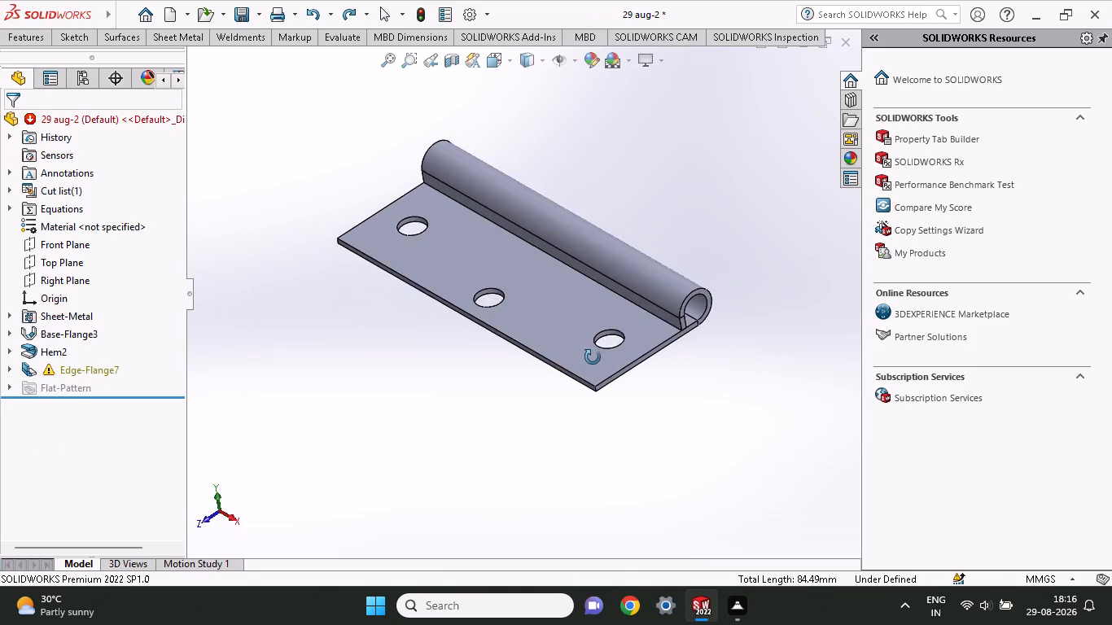
{"action": "middle_click_drag", "start_coordinate": [593, 357], "coordinate": [597, 357]}
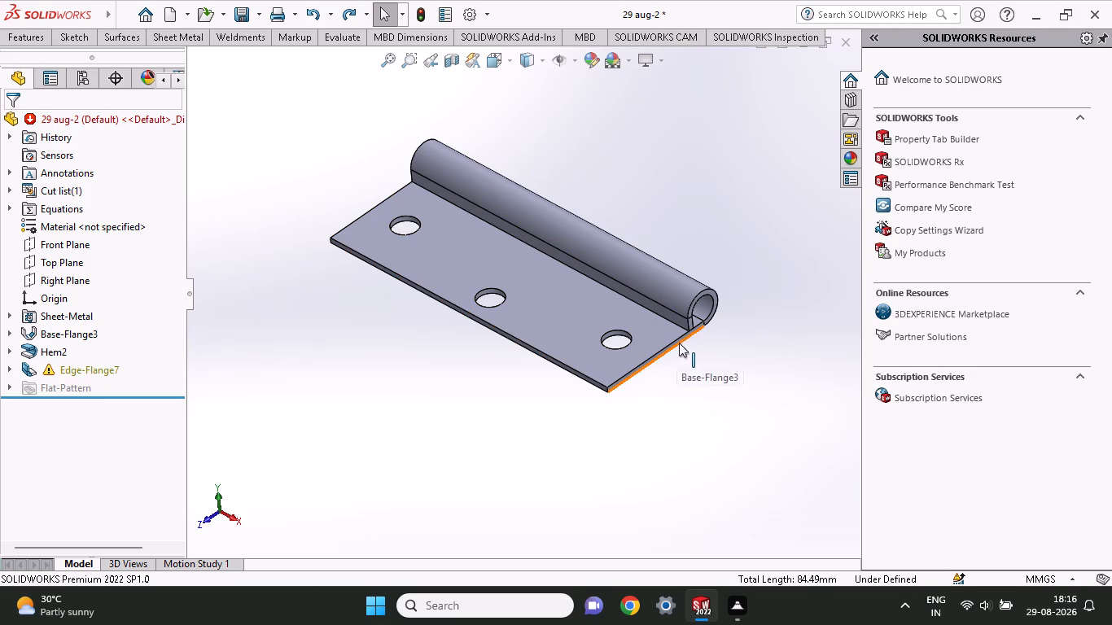
{"action": "middle_click_drag", "start_coordinate": [720, 310], "coordinate": [719, 310]}
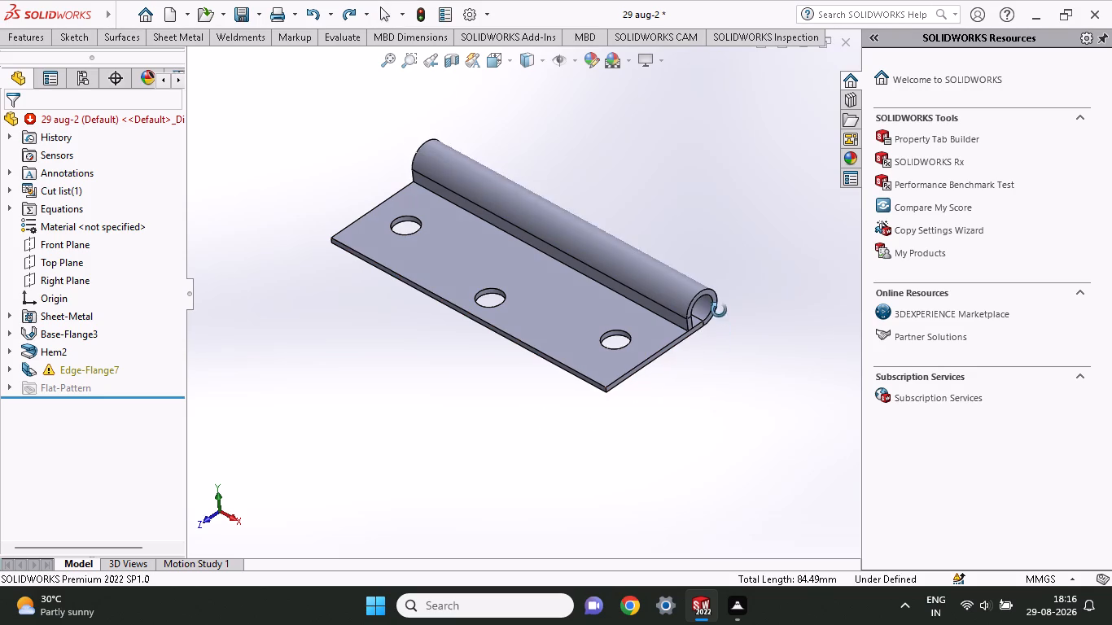
{"action": "middle_click_drag", "start_coordinate": [719, 310], "coordinate": [709, 320]}
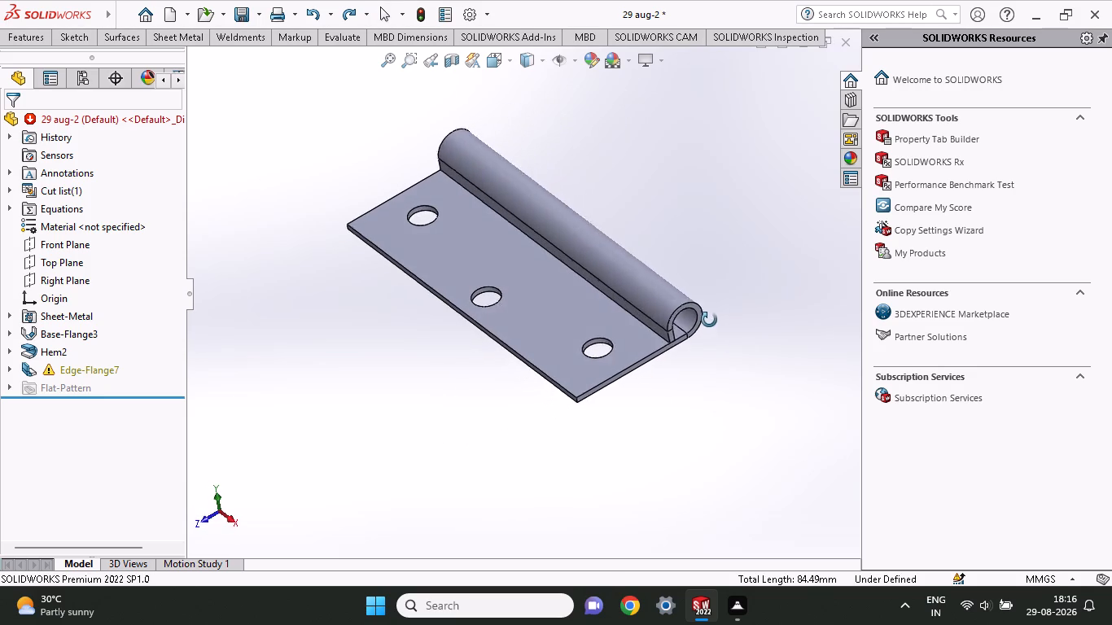
{"action": "middle_click_drag", "start_coordinate": [709, 320], "coordinate": [710, 319]}
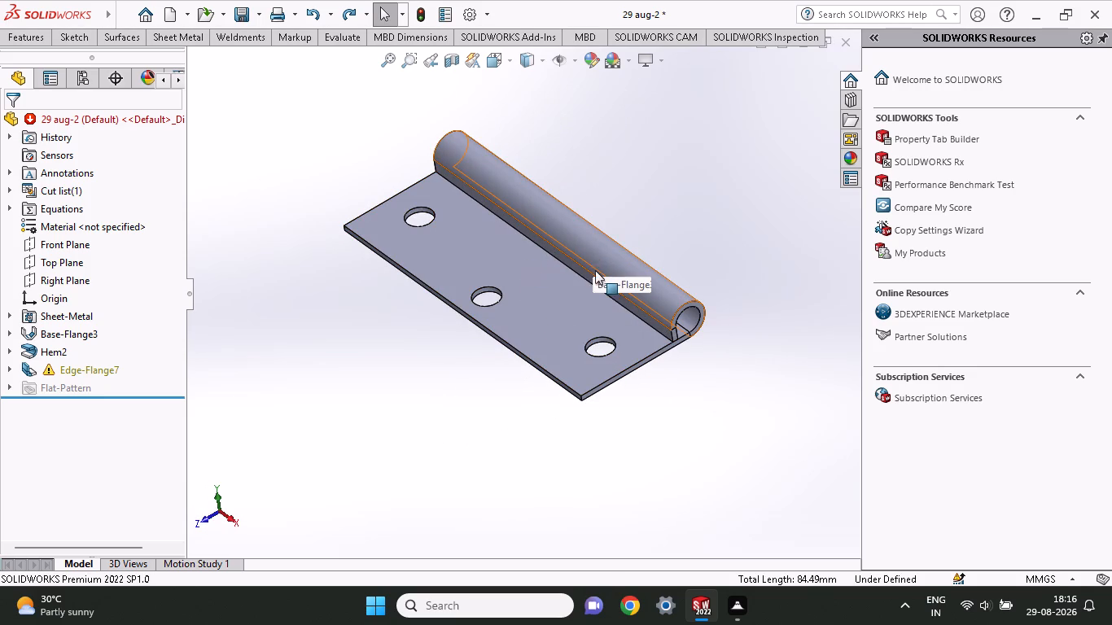
{"action": "middle_click_drag", "start_coordinate": [698, 274], "coordinate": [679, 221]}
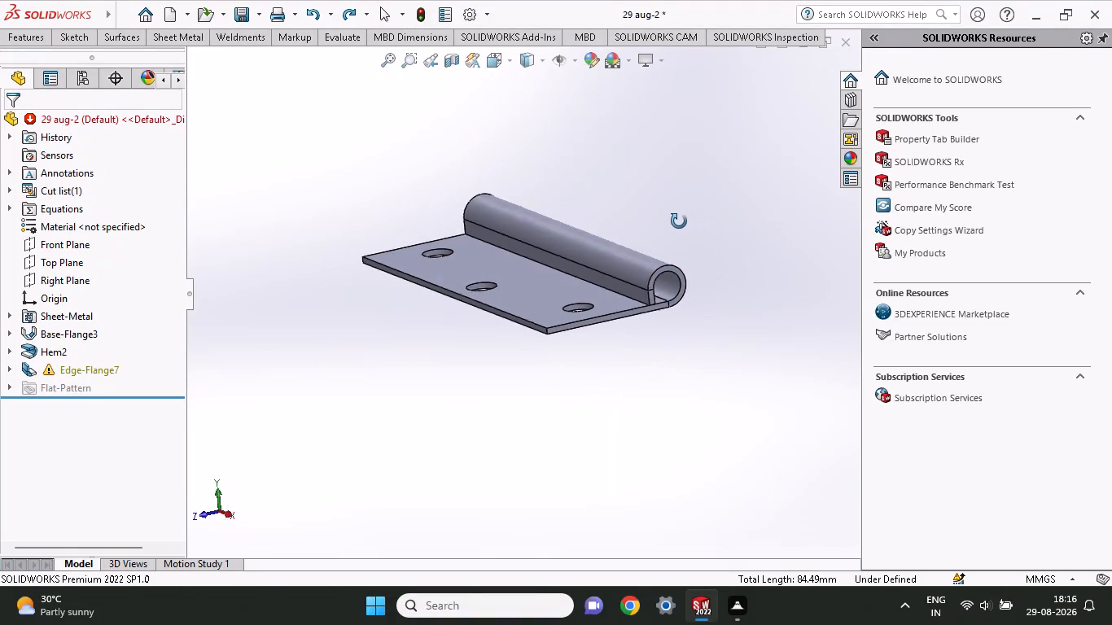
{"action": "middle_click_drag", "start_coordinate": [679, 221], "coordinate": [678, 256]}
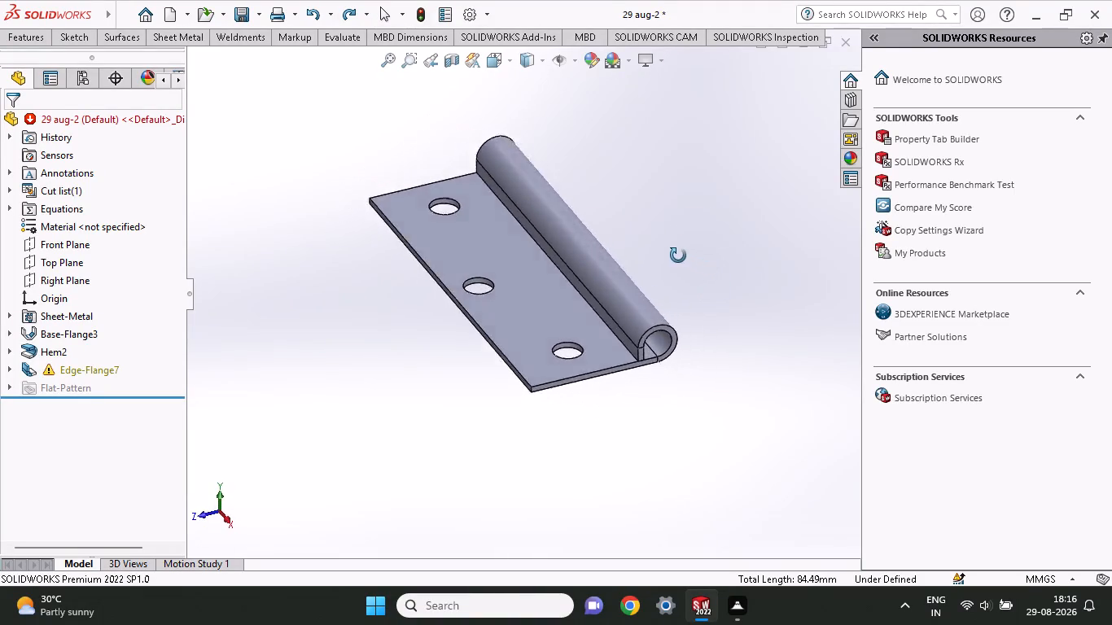
{"action": "middle_click_drag", "start_coordinate": [678, 256], "coordinate": [719, 293]}
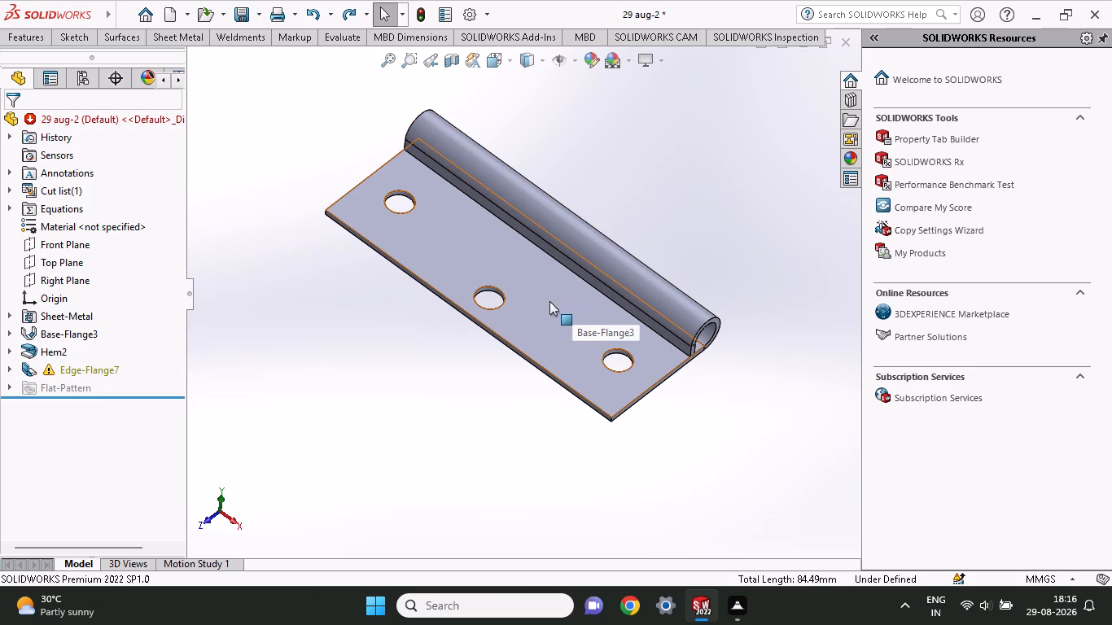
{"action": "middle_click_drag", "start_coordinate": [599, 264], "coordinate": [567, 248]}
{"action": "middle_click_drag", "start_coordinate": [567, 248], "coordinate": [611, 222]}
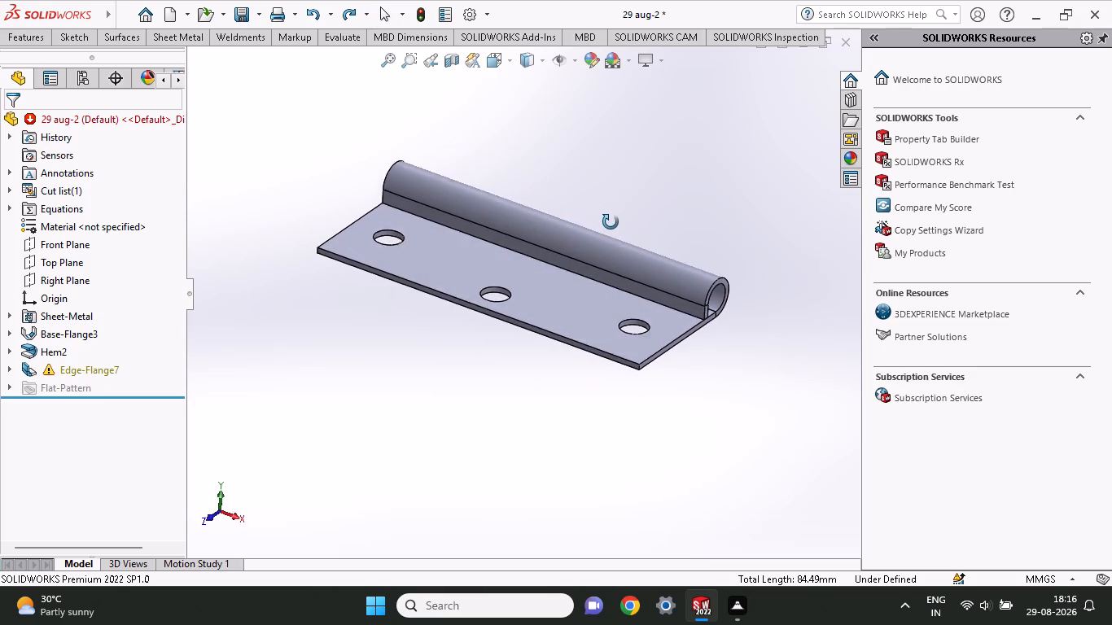
{"action": "middle_click_drag", "start_coordinate": [611, 222], "coordinate": [560, 235]}
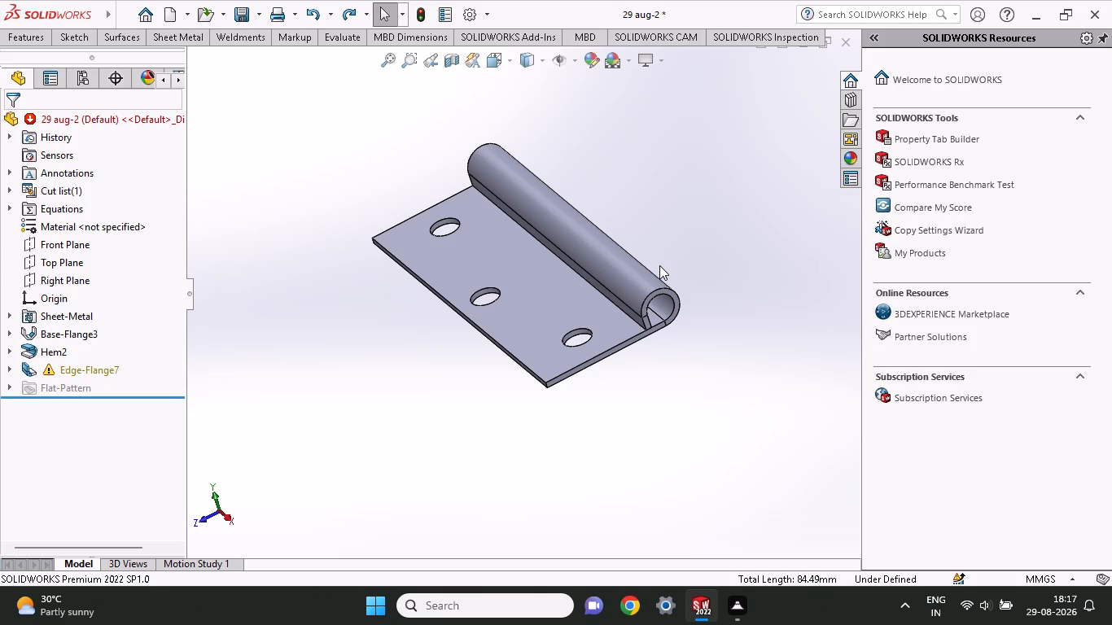
Undo the edge flange and the rolled hem, going back to the flat base flange with three holes.
{"action": "key", "text": "ctrl+z"}
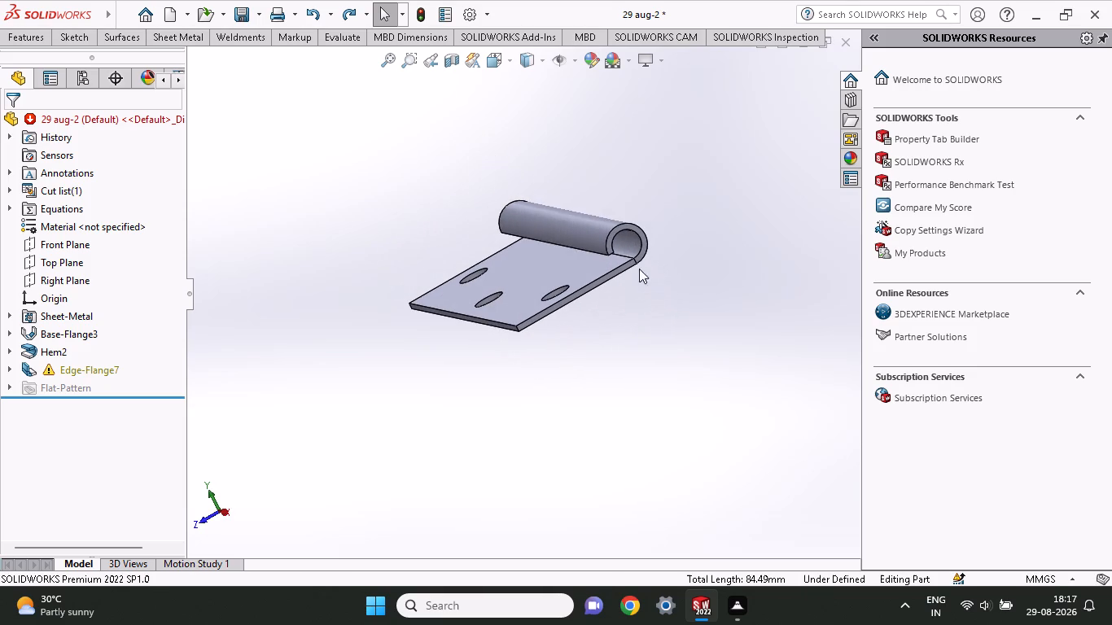
{"action": "key", "text": "ctrl+z"}
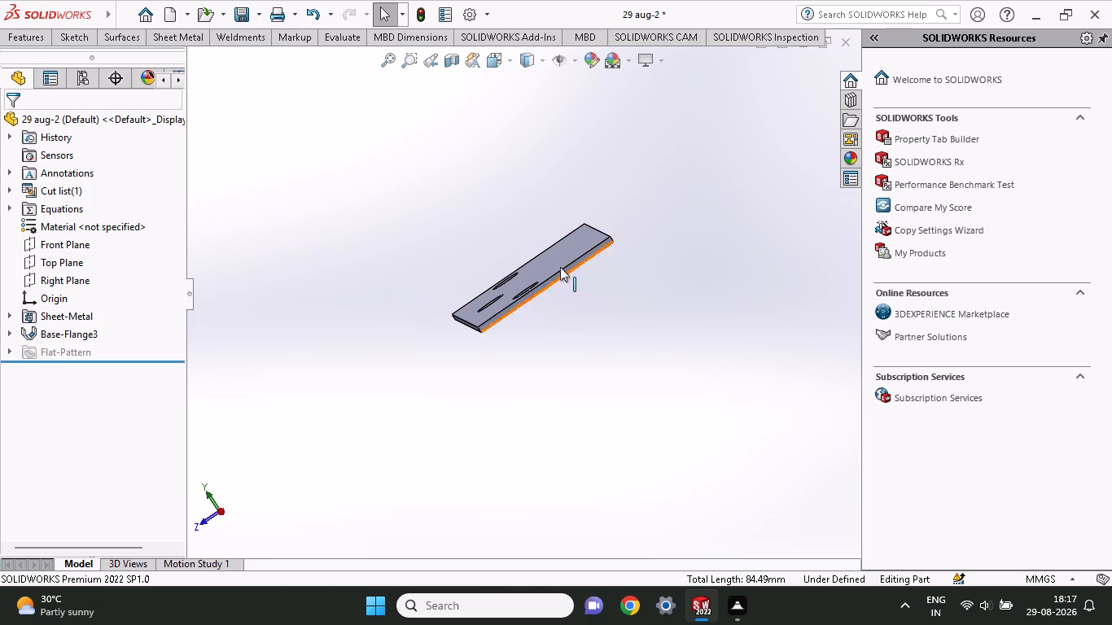
Examine the flat base flange, its long edges and its three holes from above and below.
{"action": "middle_click_drag", "start_coordinate": [607, 269], "coordinate": [565, 346]}
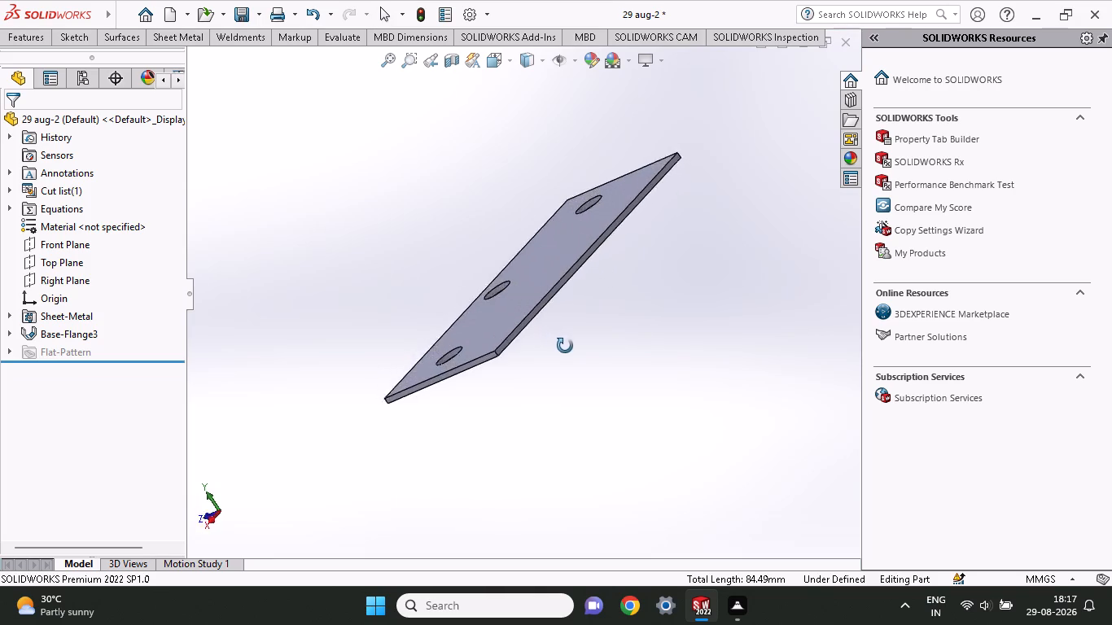
{"action": "middle_click_drag", "start_coordinate": [565, 346], "coordinate": [624, 346]}
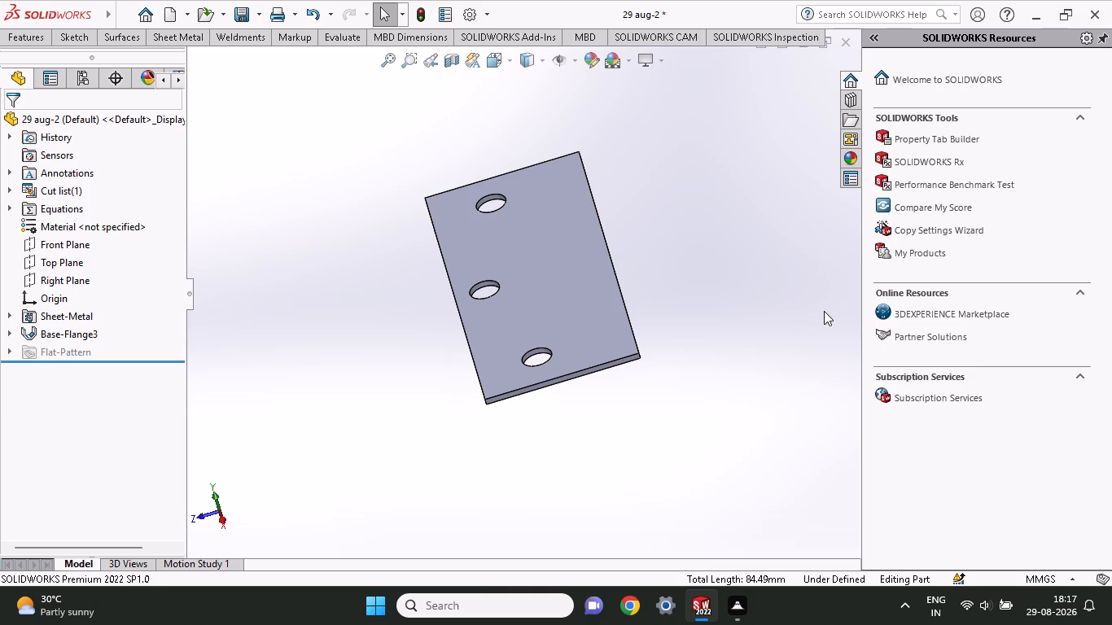
{"action": "middle_click_drag", "start_coordinate": [716, 291], "coordinate": [717, 291]}
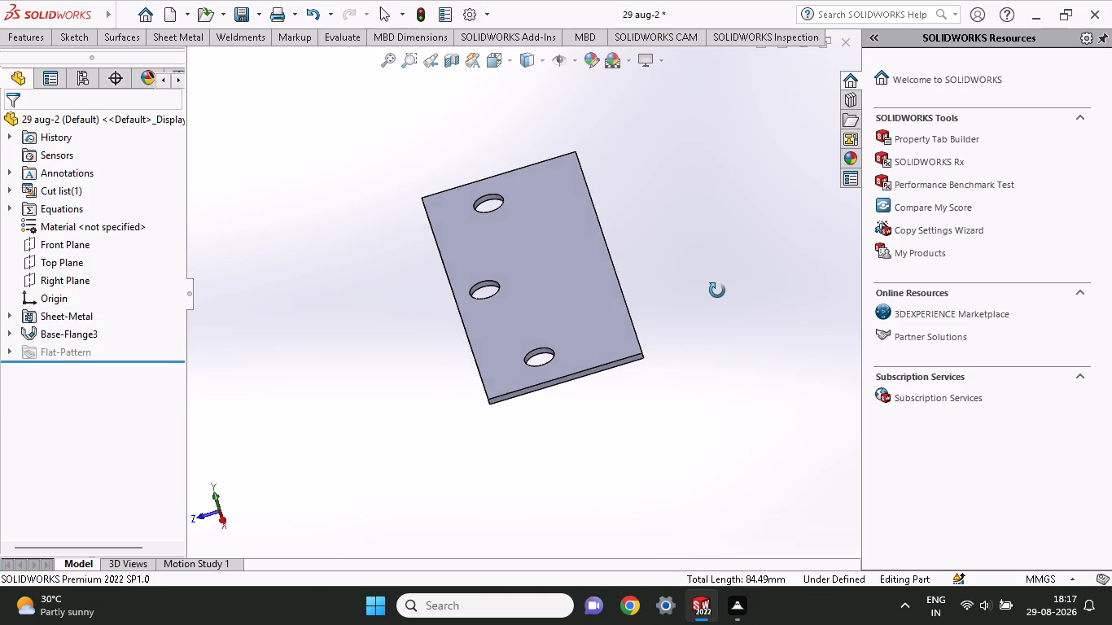
{"action": "middle_click_drag", "start_coordinate": [717, 291], "coordinate": [706, 285]}
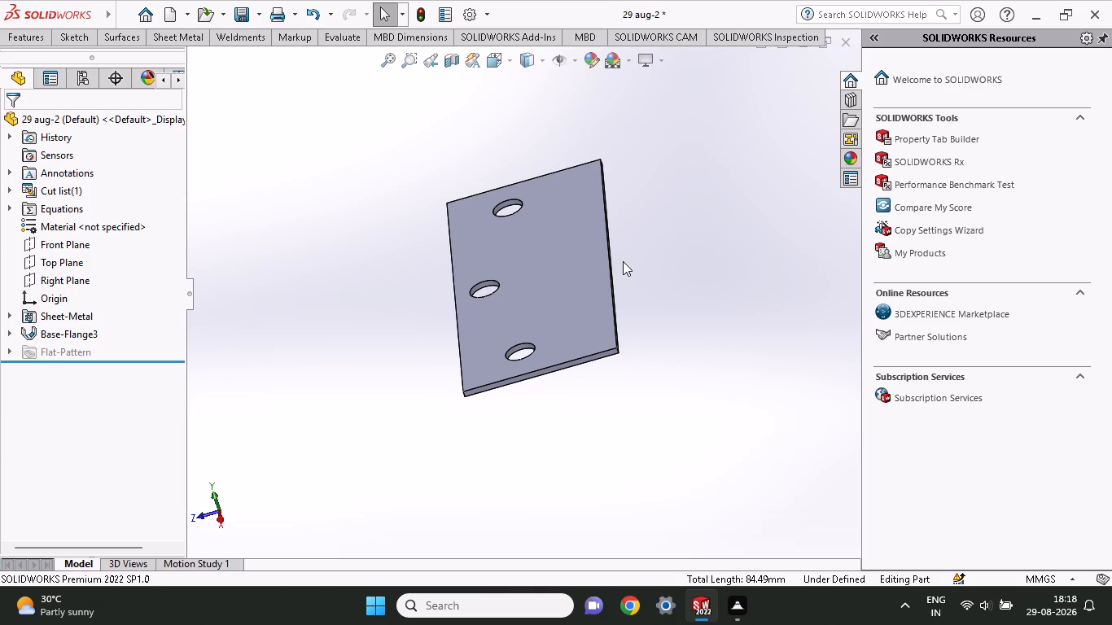
{"action": "middle_click_drag", "start_coordinate": [673, 299], "coordinate": [675, 299]}
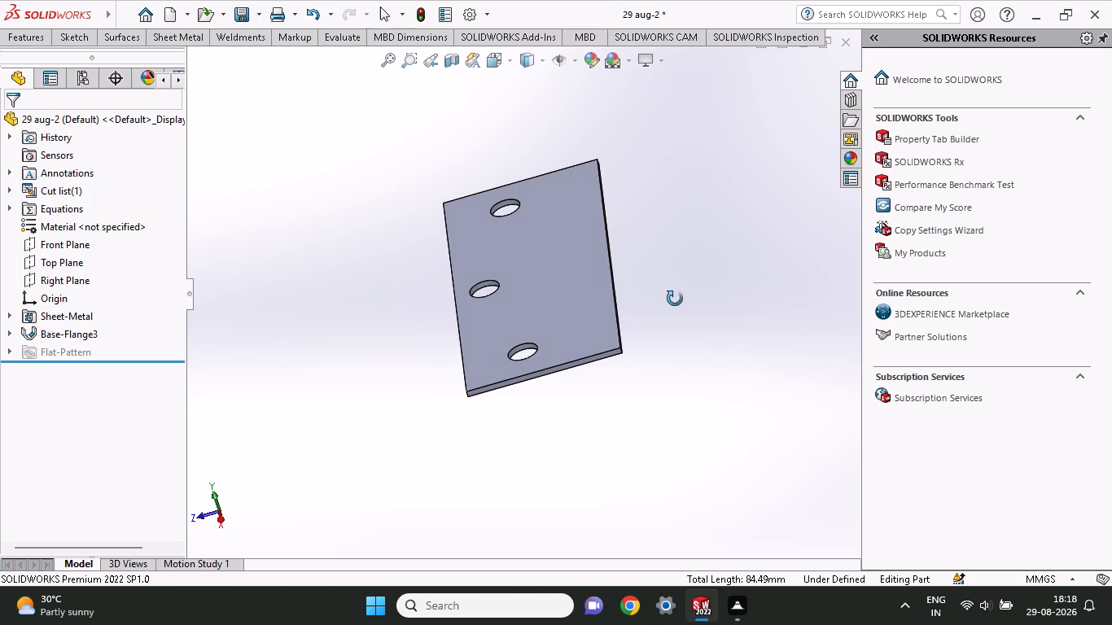
{"action": "middle_click_drag", "start_coordinate": [675, 299], "coordinate": [618, 339]}
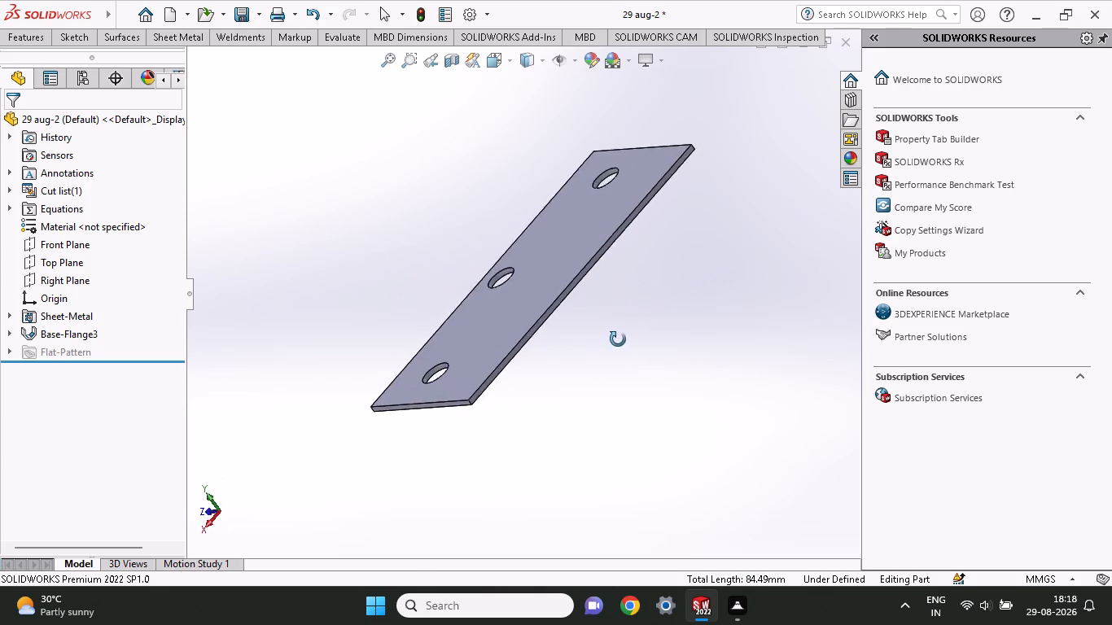
{"action": "middle_click_drag", "start_coordinate": [618, 339], "coordinate": [645, 313]}
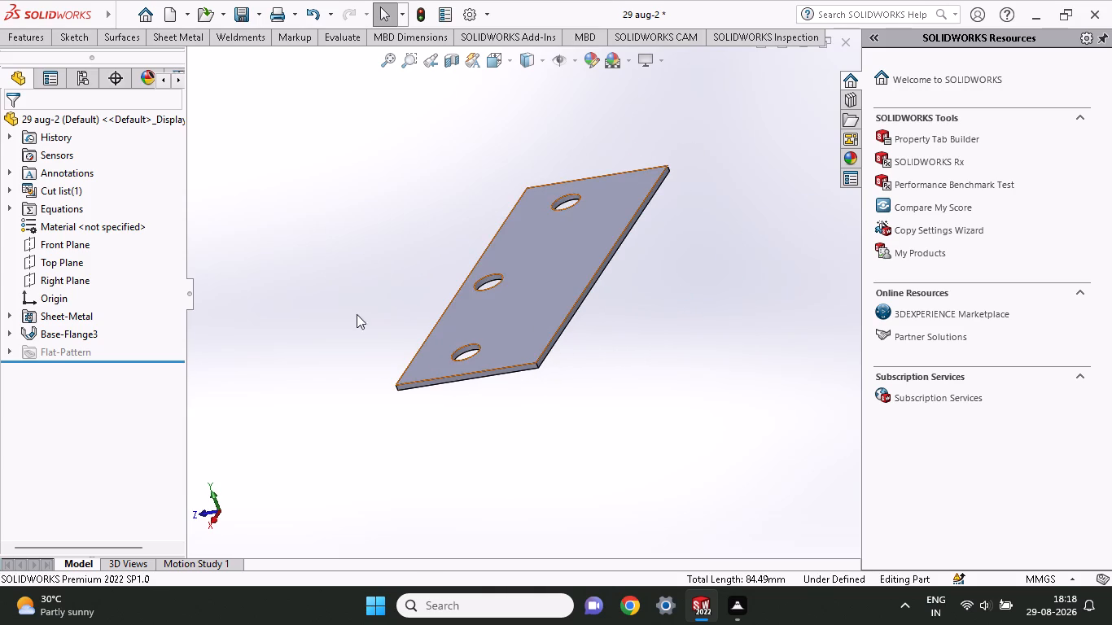
{"action": "middle_click_drag", "start_coordinate": [431, 307], "coordinate": [490, 306]}
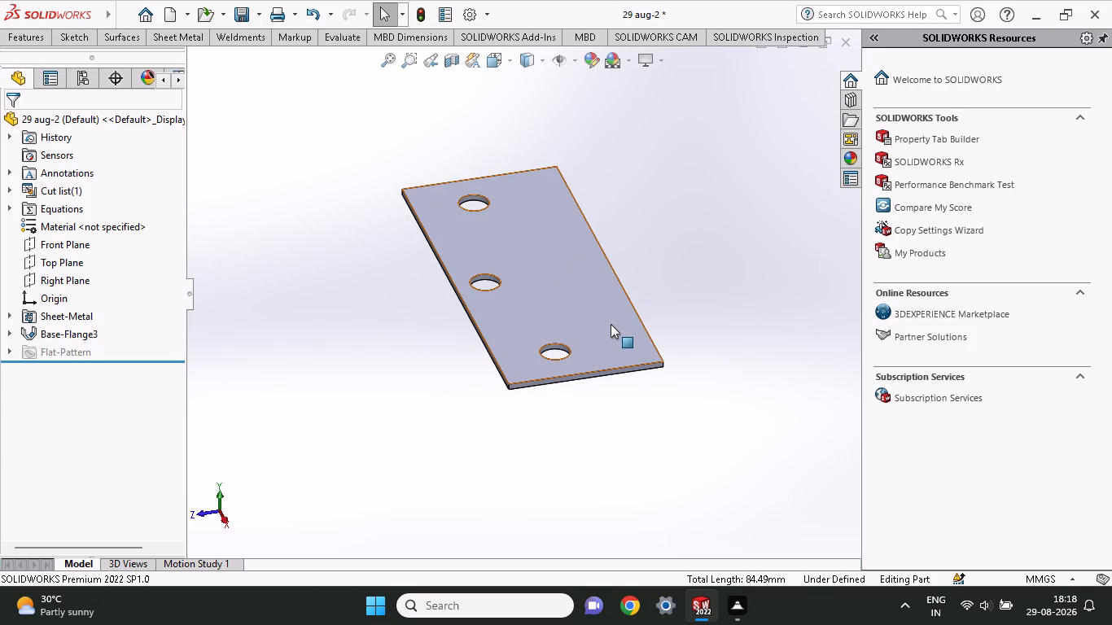
{"action": "middle_click_drag", "start_coordinate": [611, 324], "coordinate": [617, 283]}
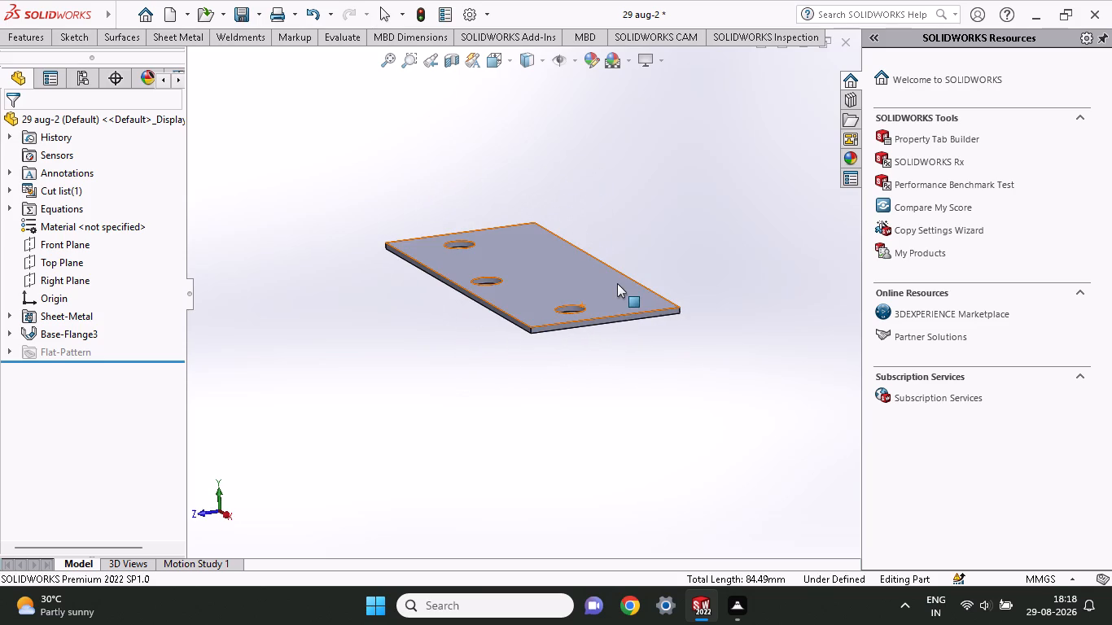
{"action": "middle_click_drag", "start_coordinate": [610, 288], "coordinate": [572, 329]}
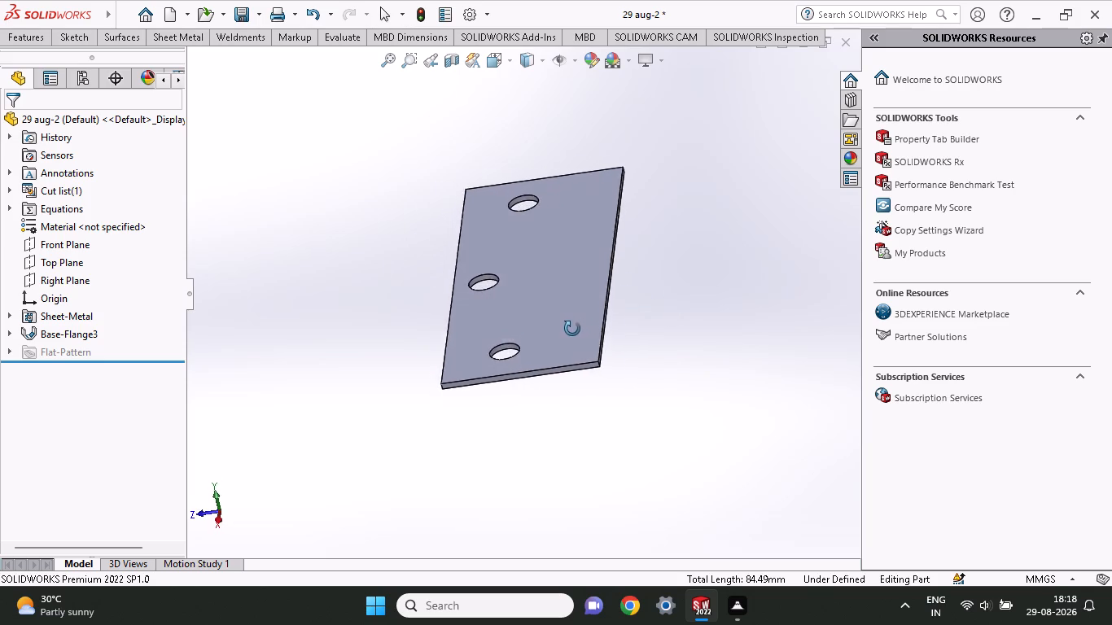
{"action": "middle_click_drag", "start_coordinate": [572, 329], "coordinate": [607, 323]}
{"action": "middle_click_drag", "start_coordinate": [584, 323], "coordinate": [571, 285]}
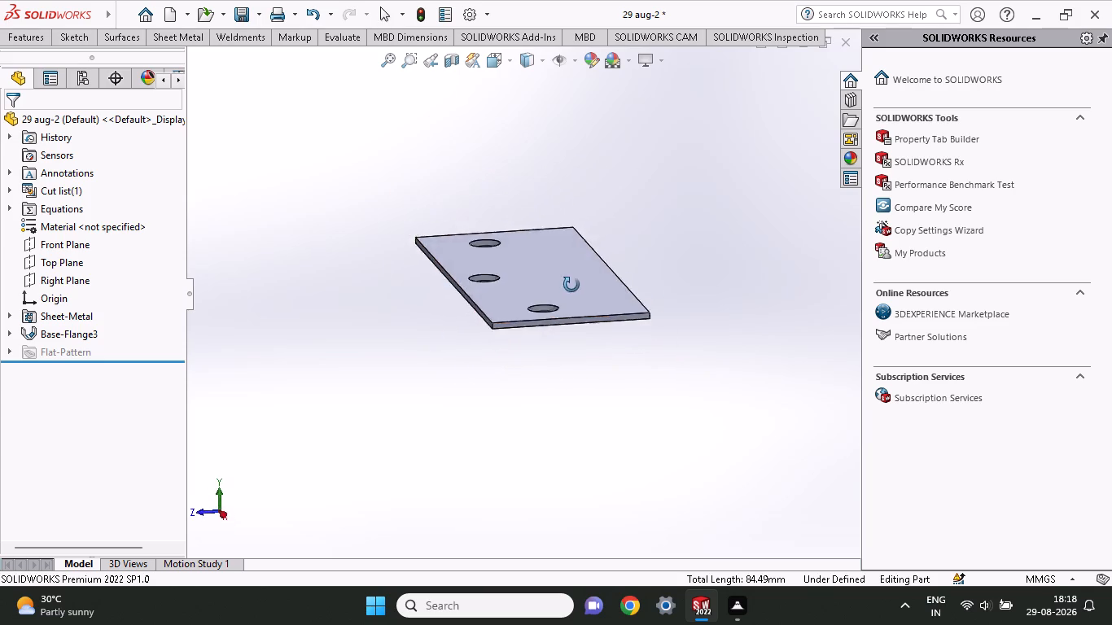
{"action": "middle_click_drag", "start_coordinate": [571, 285], "coordinate": [631, 240]}
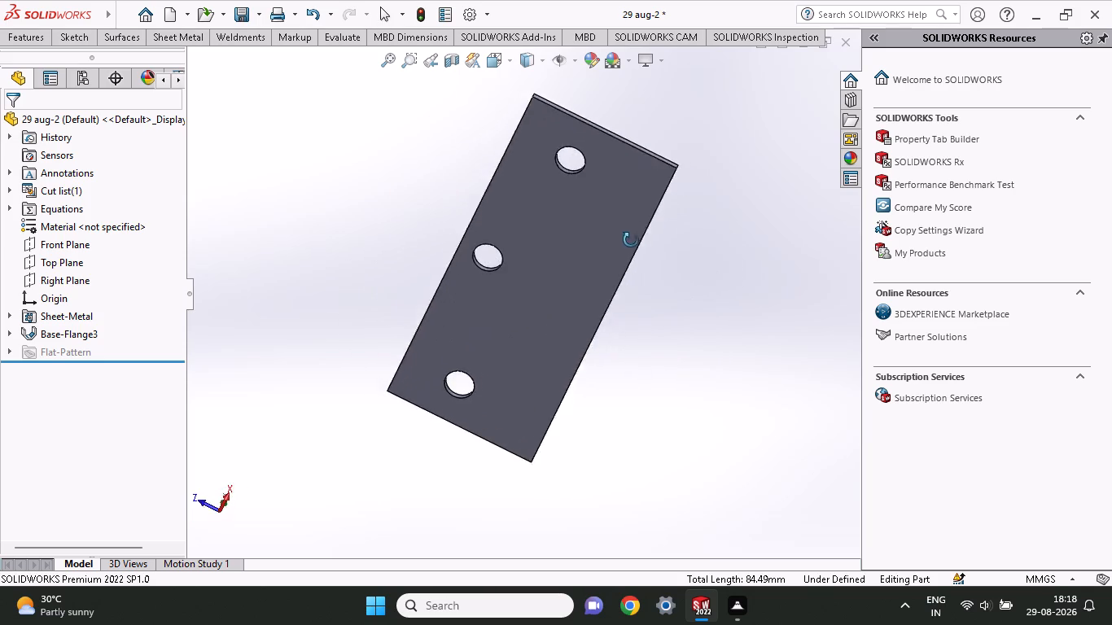
{"action": "middle_click_drag", "start_coordinate": [631, 240], "coordinate": [643, 466]}
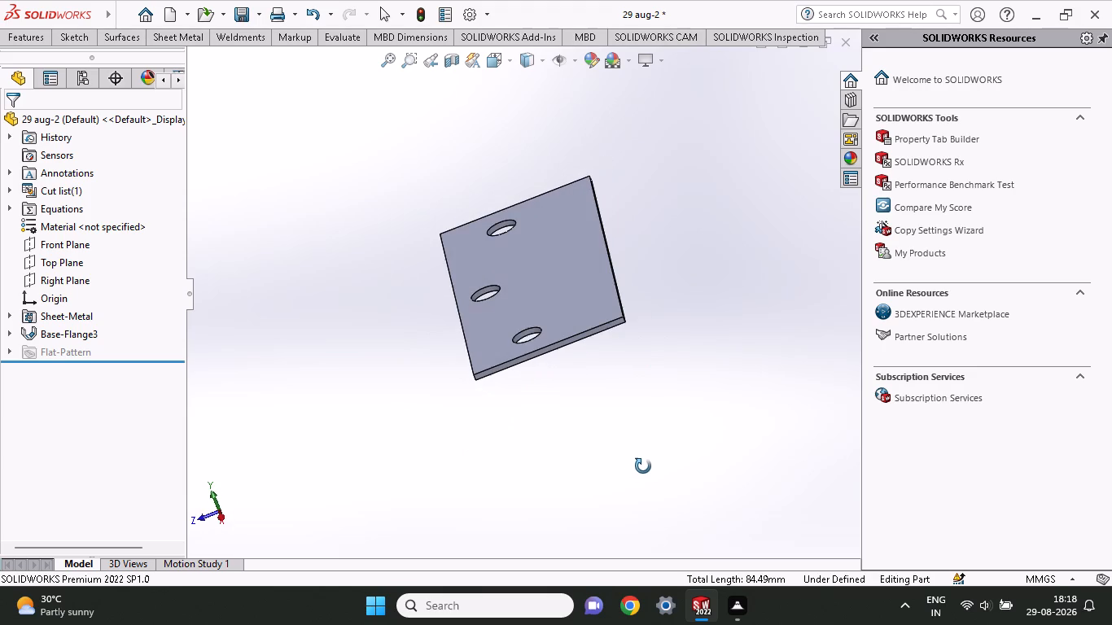
{"action": "middle_click_drag", "start_coordinate": [643, 466], "coordinate": [643, 470]}
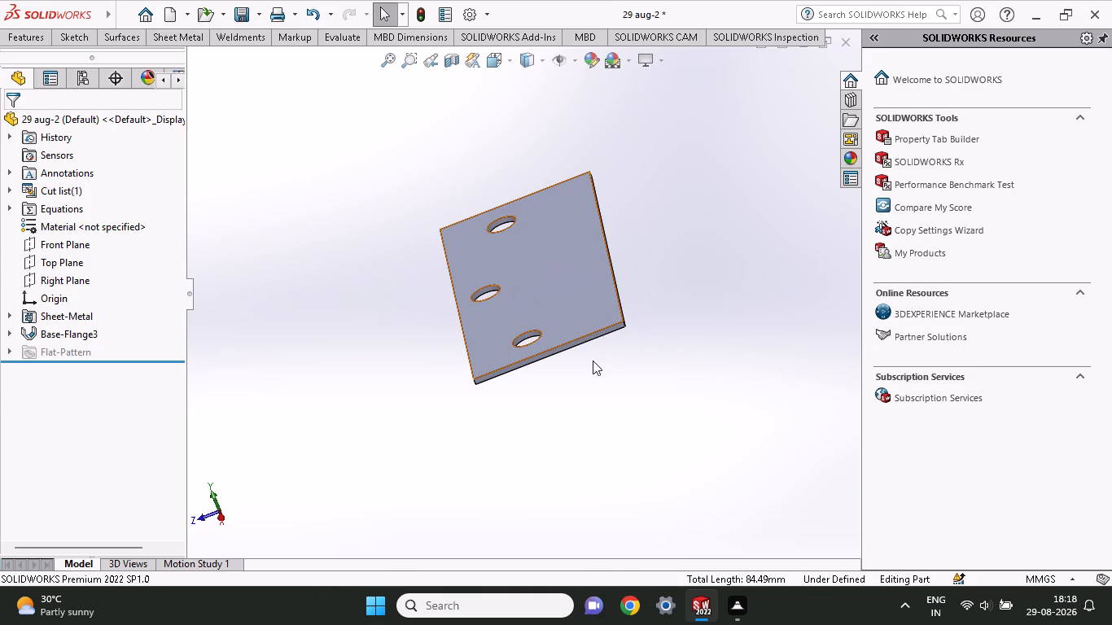
{"action": "middle_click_drag", "start_coordinate": [627, 333], "coordinate": [628, 343]}
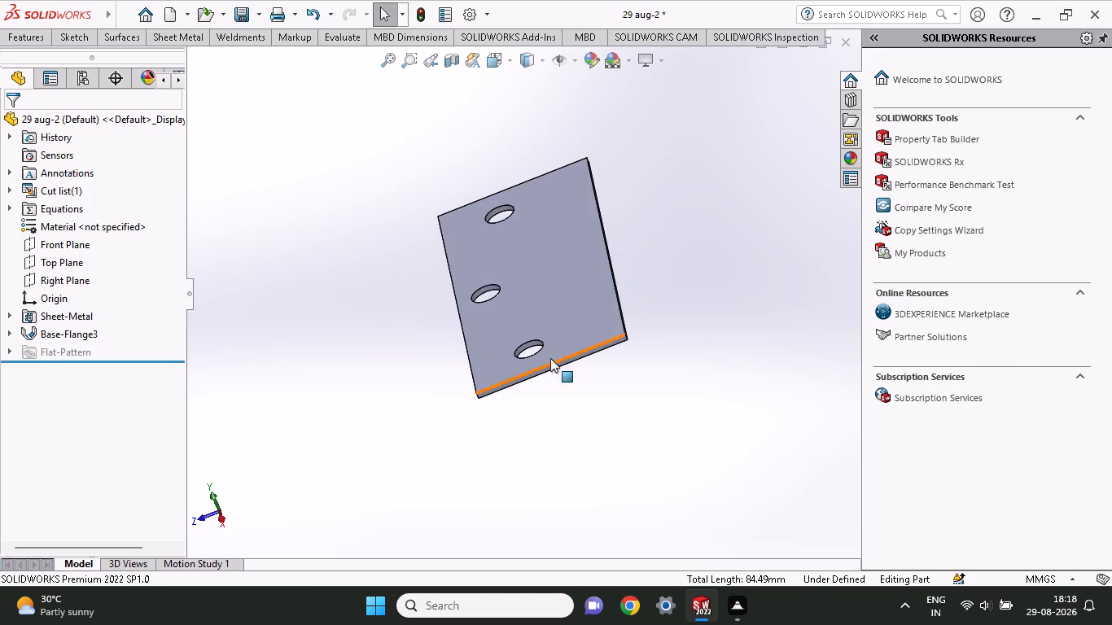
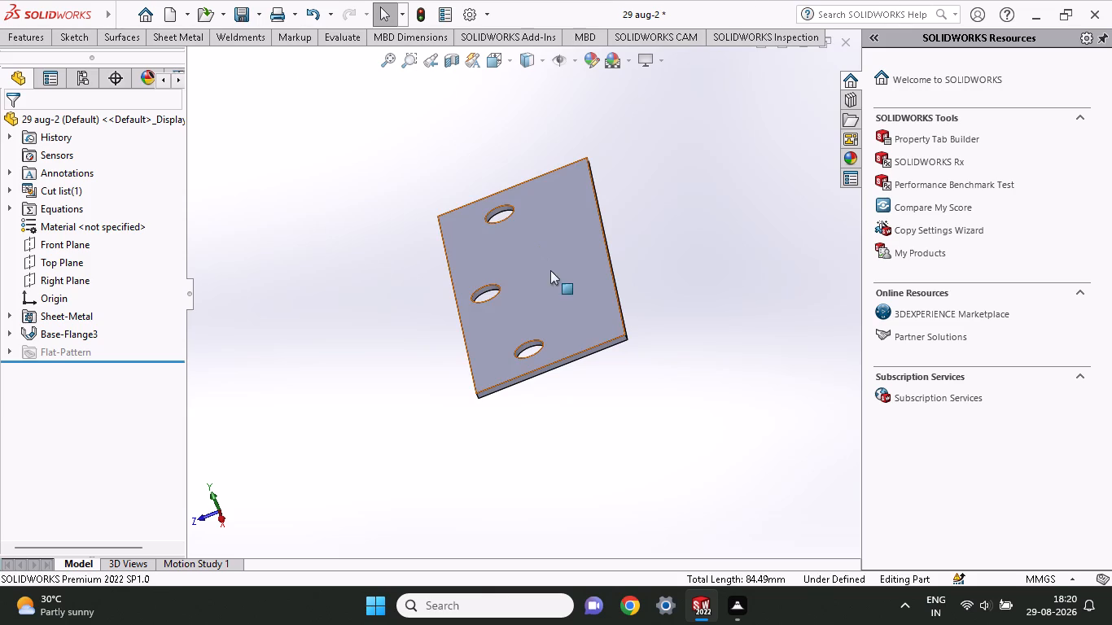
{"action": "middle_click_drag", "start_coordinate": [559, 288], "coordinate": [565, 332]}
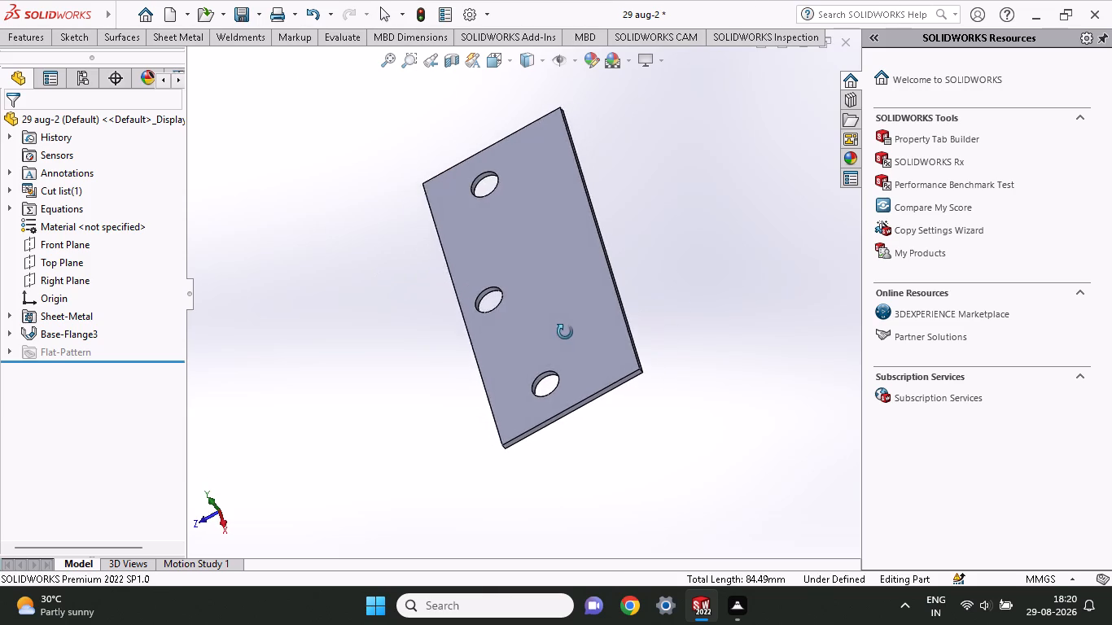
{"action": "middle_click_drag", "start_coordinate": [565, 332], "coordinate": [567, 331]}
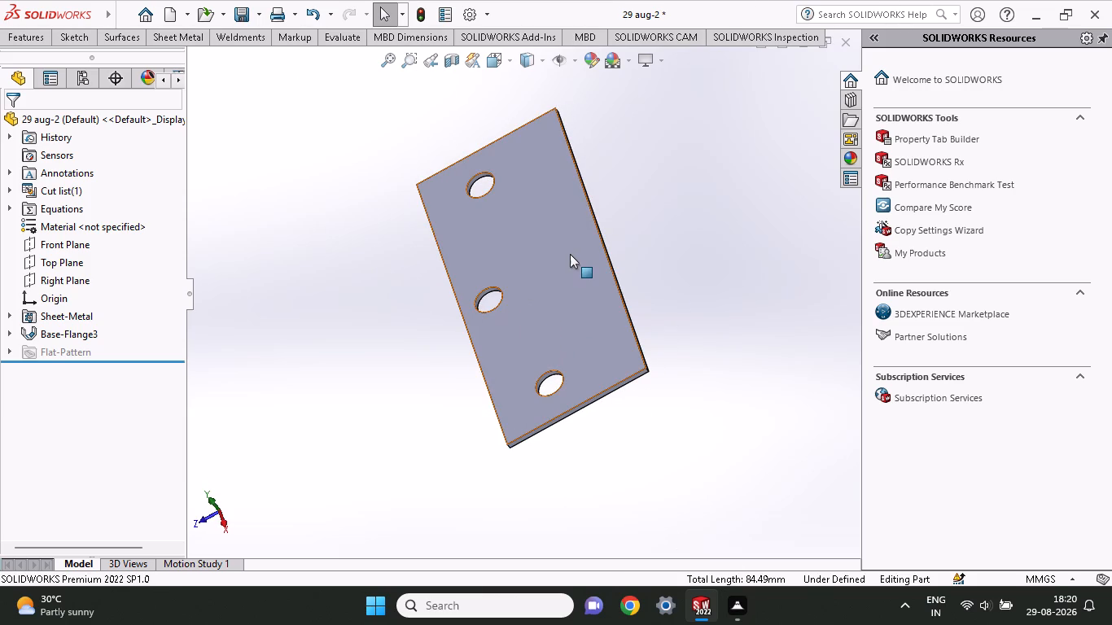
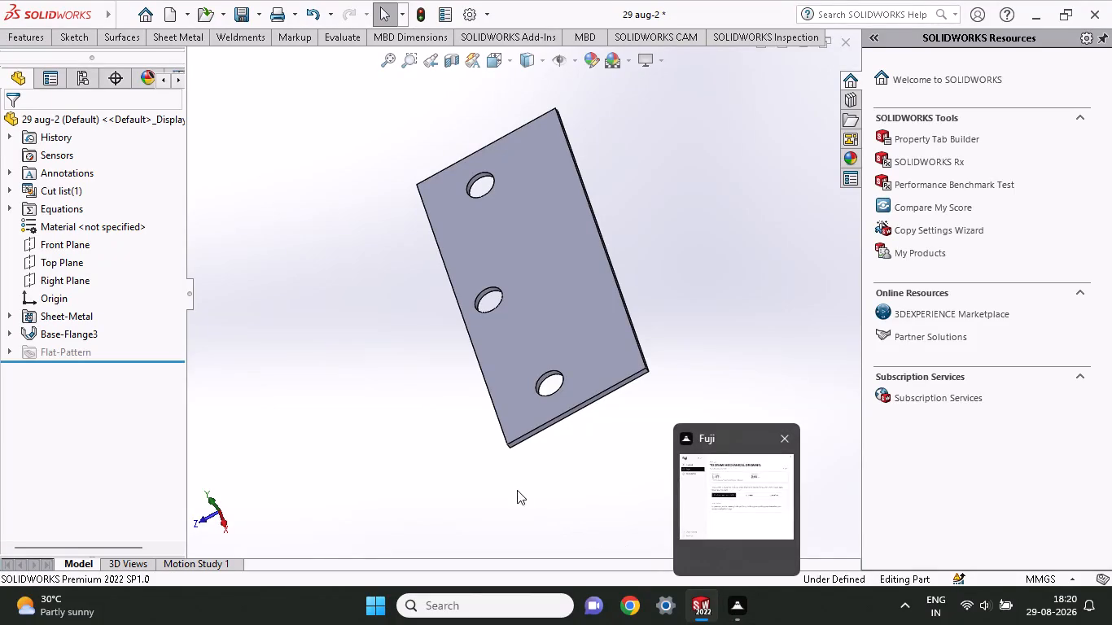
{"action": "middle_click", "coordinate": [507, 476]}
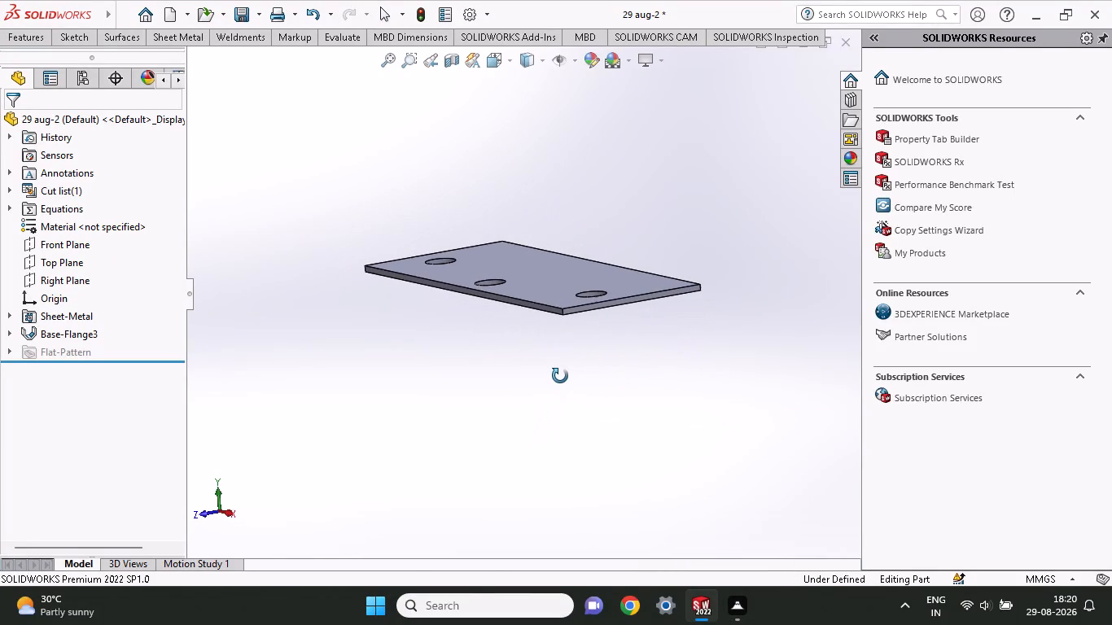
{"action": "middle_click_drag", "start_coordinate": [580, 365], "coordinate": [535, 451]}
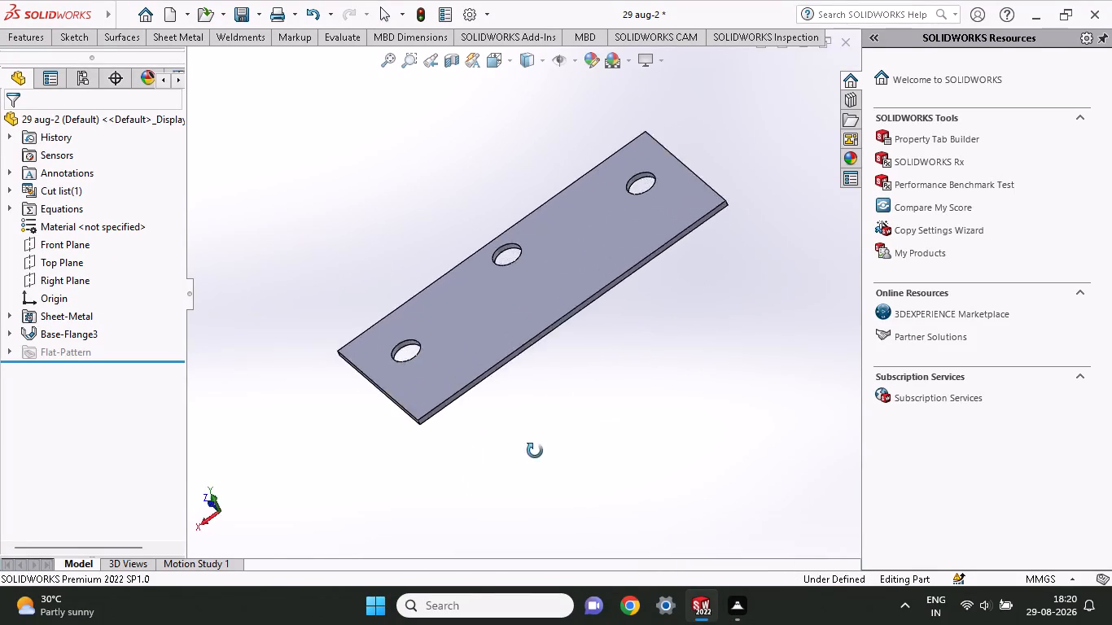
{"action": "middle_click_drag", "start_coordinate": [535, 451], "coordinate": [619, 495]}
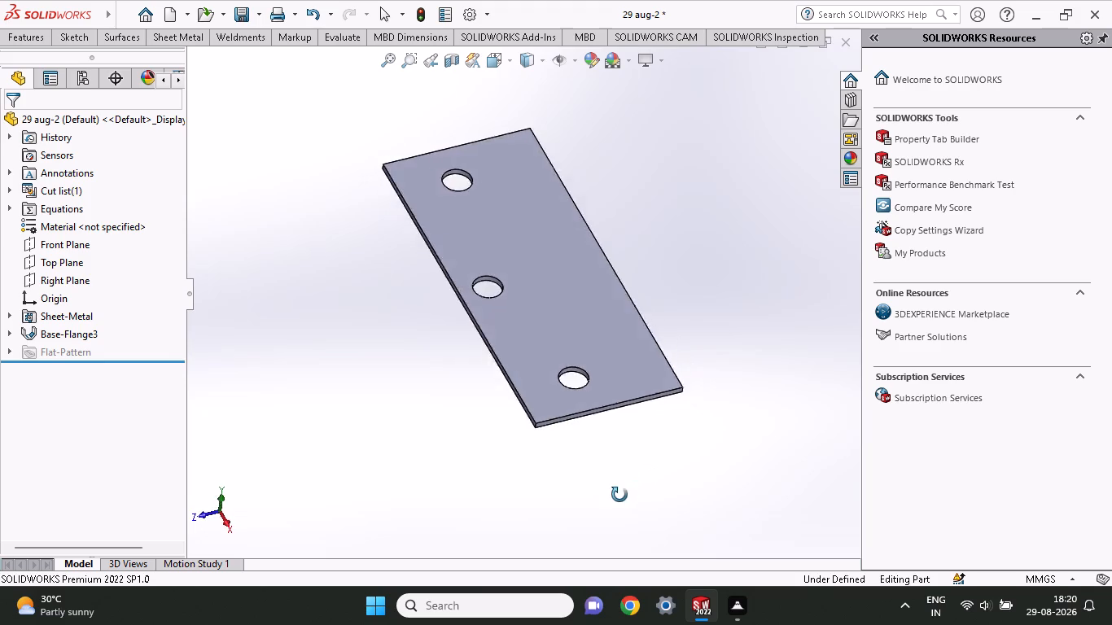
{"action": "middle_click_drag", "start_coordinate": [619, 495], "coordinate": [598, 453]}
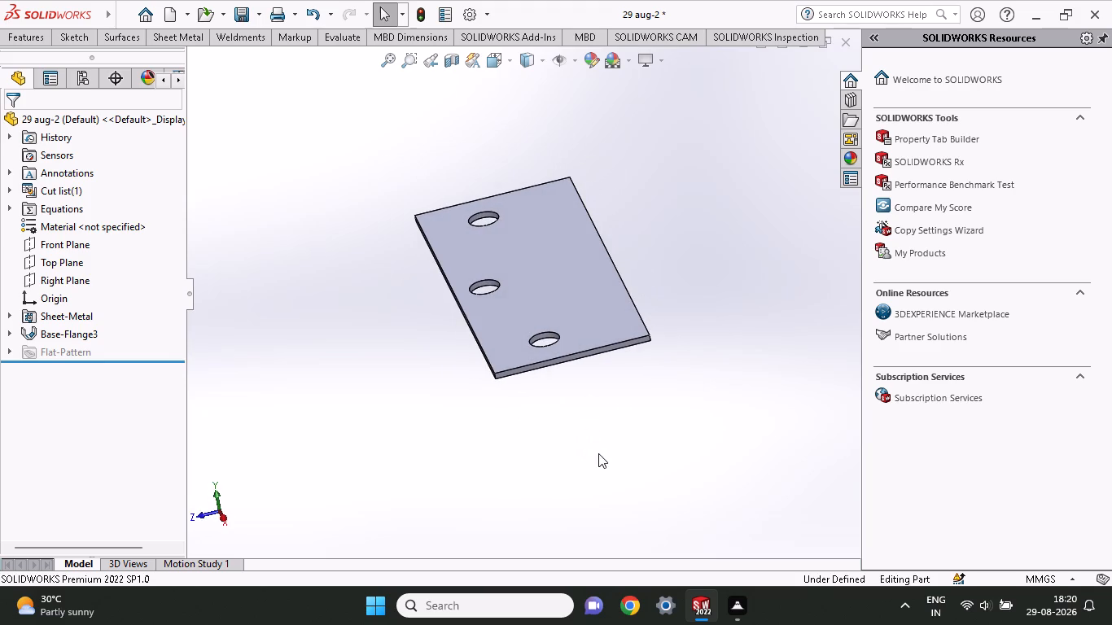
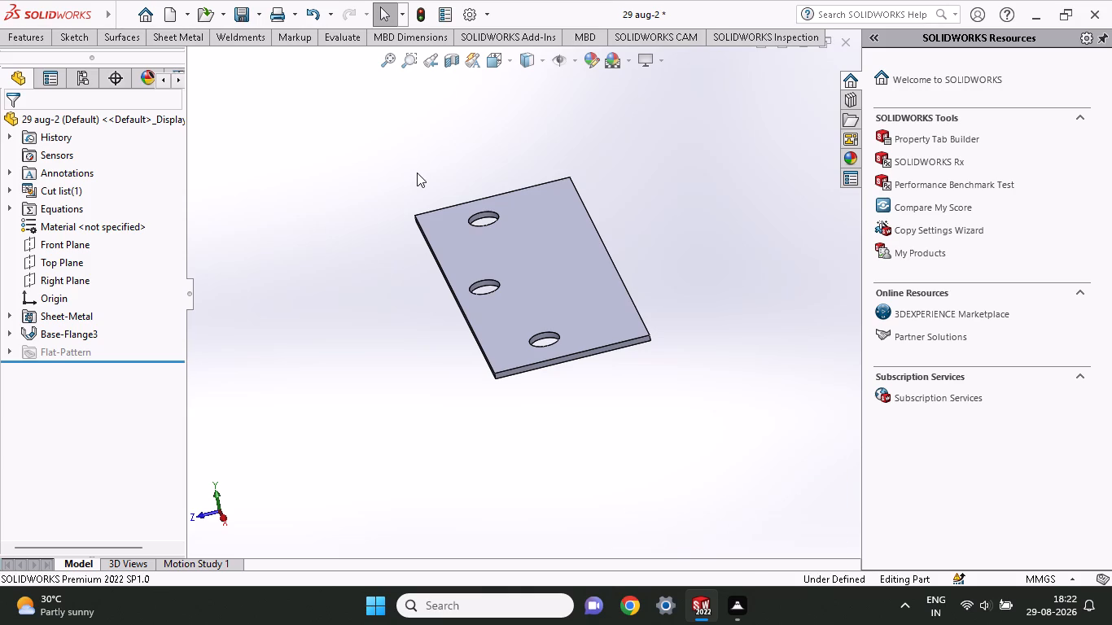
Examine the flat three-hole base flange from several angles.
{"action": "middle_click_drag", "start_coordinate": [395, 229], "coordinate": [405, 201]}
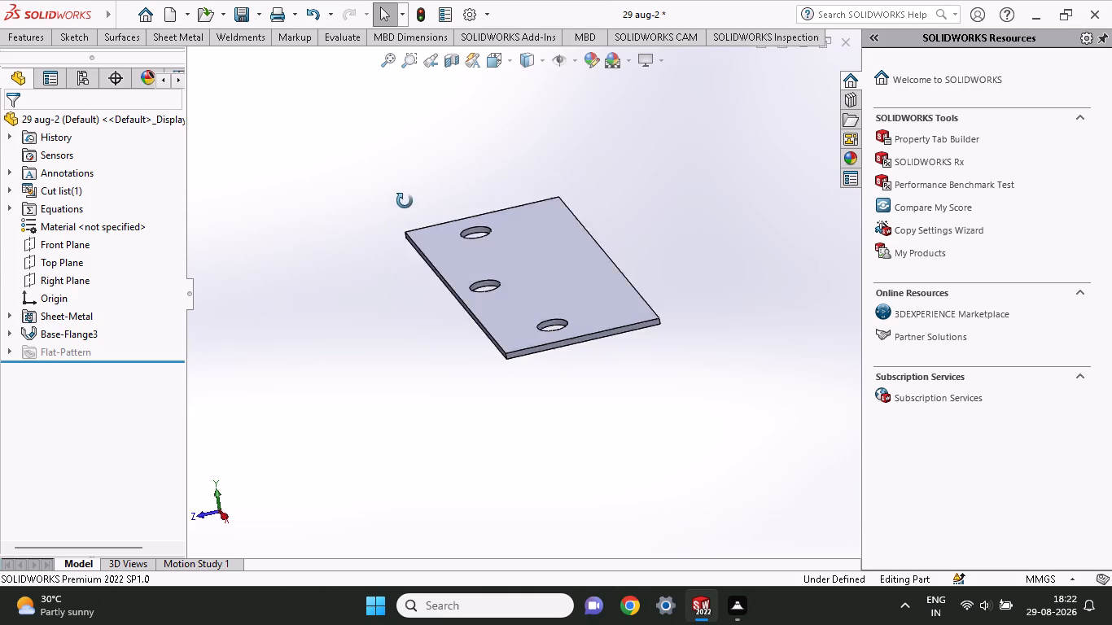
{"action": "middle_click_drag", "start_coordinate": [405, 201], "coordinate": [226, 142]}
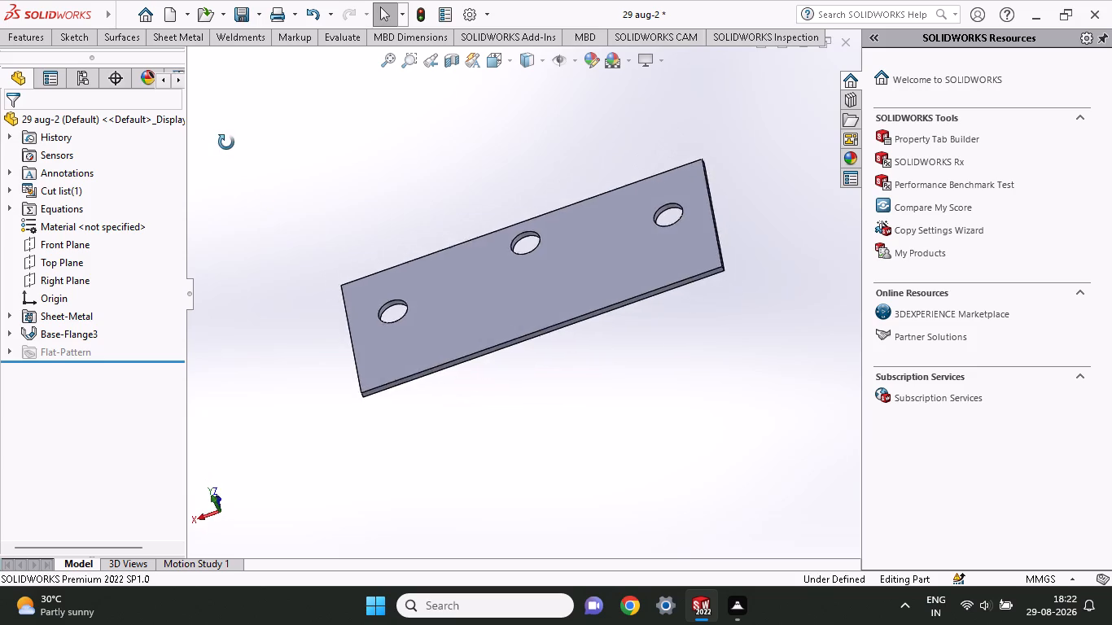
{"action": "middle_click_drag", "start_coordinate": [226, 142], "coordinate": [362, 179]}
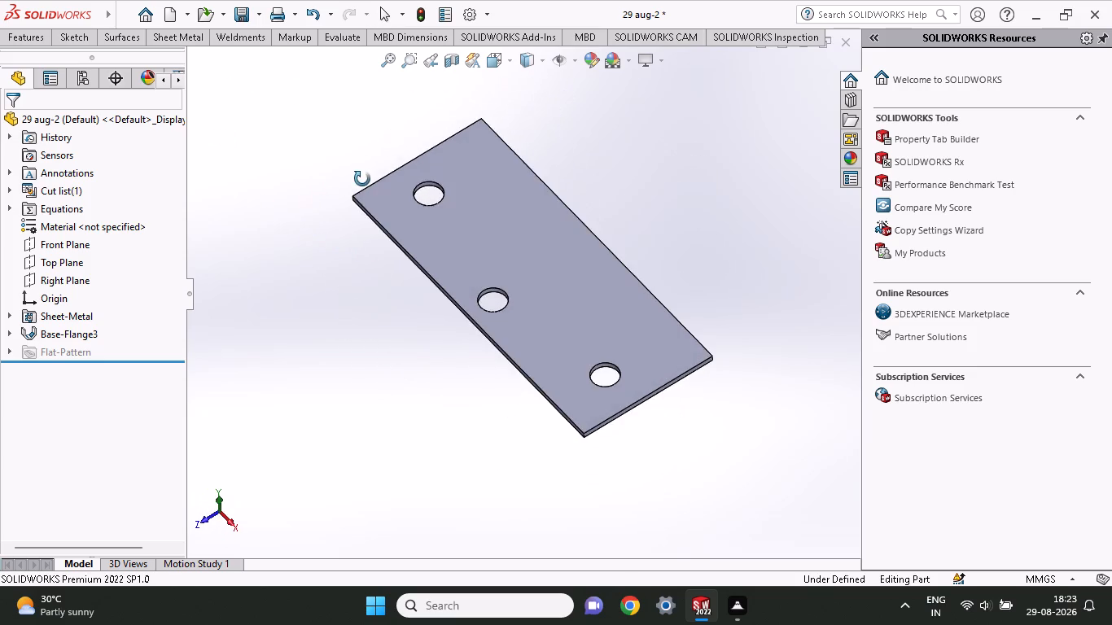
{"action": "middle_click_drag", "start_coordinate": [362, 179], "coordinate": [325, 125]}
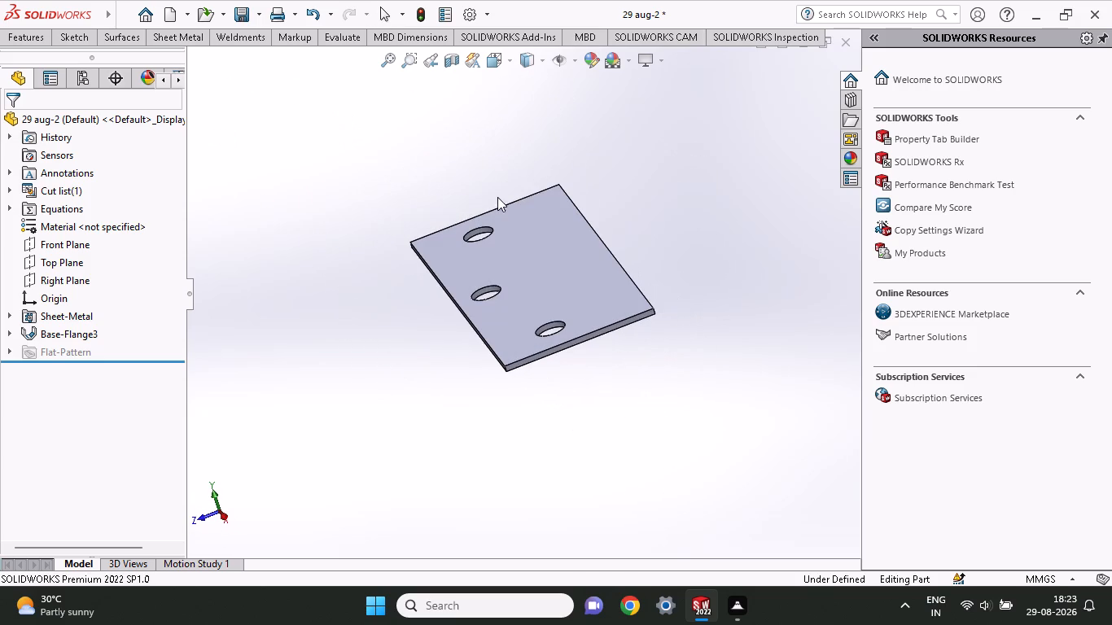
{"action": "middle_click_drag", "start_coordinate": [509, 199], "coordinate": [510, 199]}
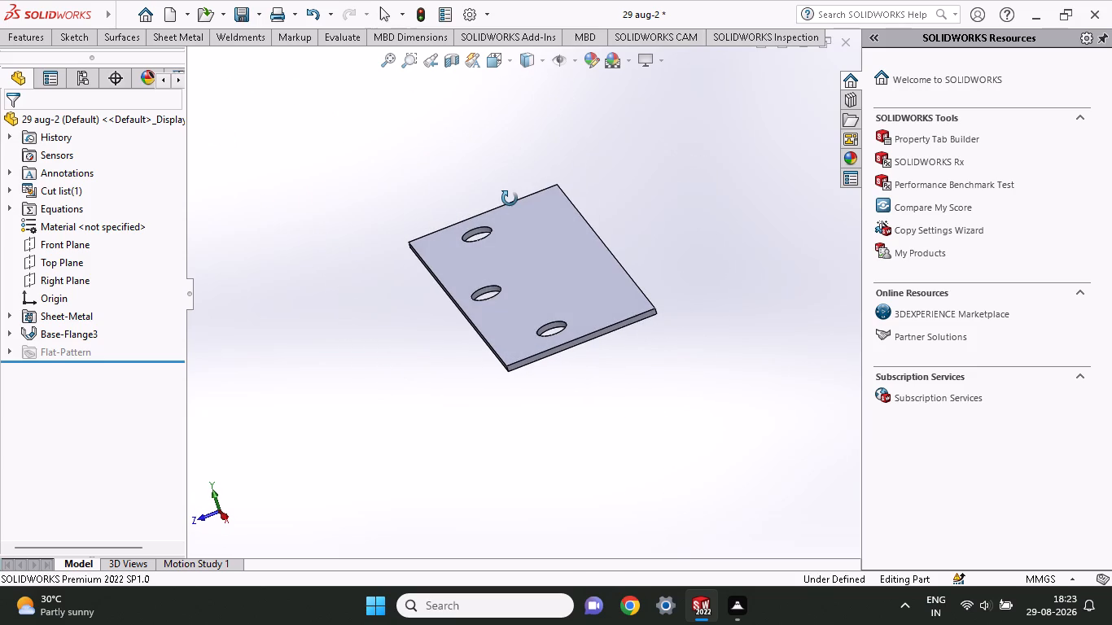
{"action": "middle_click_drag", "start_coordinate": [510, 199], "coordinate": [567, 212]}
{"action": "right_click_drag", "start_coordinate": [581, 273], "coordinate": [563, 282]}
{"action": "middle_click_drag", "start_coordinate": [581, 273], "coordinate": [563, 282]}
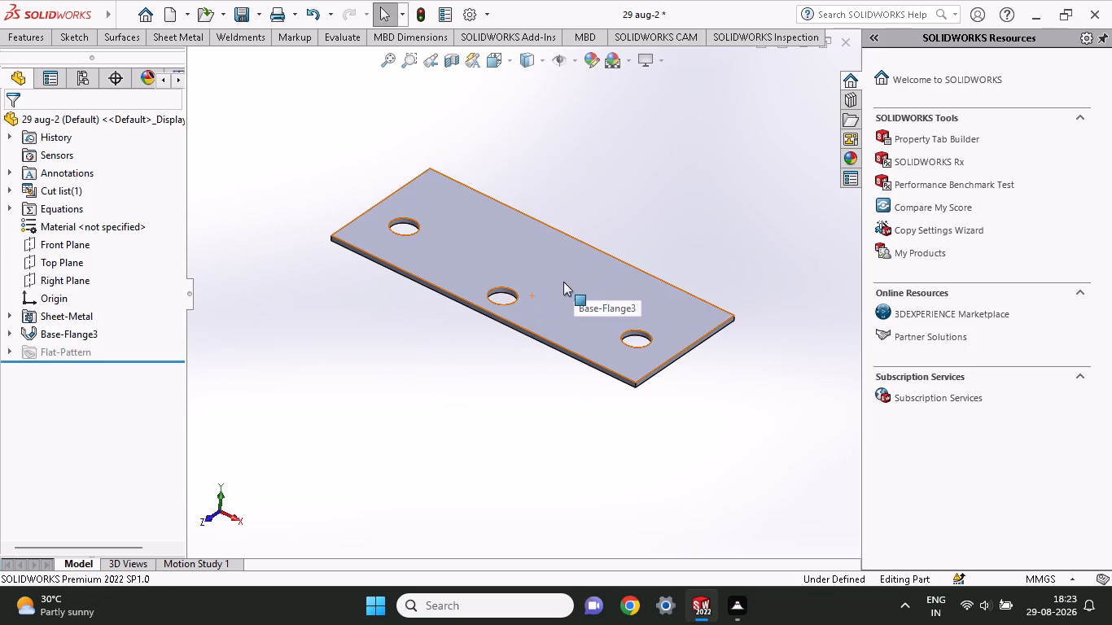
{"action": "right_click_drag", "start_coordinate": [563, 282], "coordinate": [498, 305]}
{"action": "middle_click_drag", "start_coordinate": [563, 282], "coordinate": [498, 305]}
{"action": "middle_click_drag", "start_coordinate": [557, 267], "coordinate": [500, 283]}
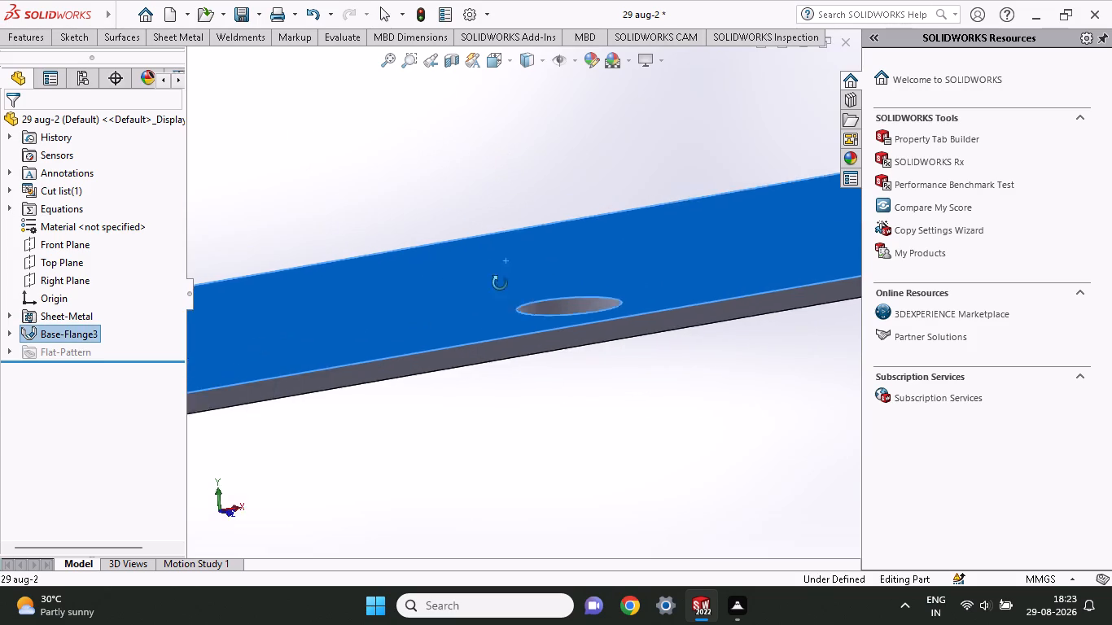
{"action": "middle_click_drag", "start_coordinate": [500, 283], "coordinate": [370, 345]}
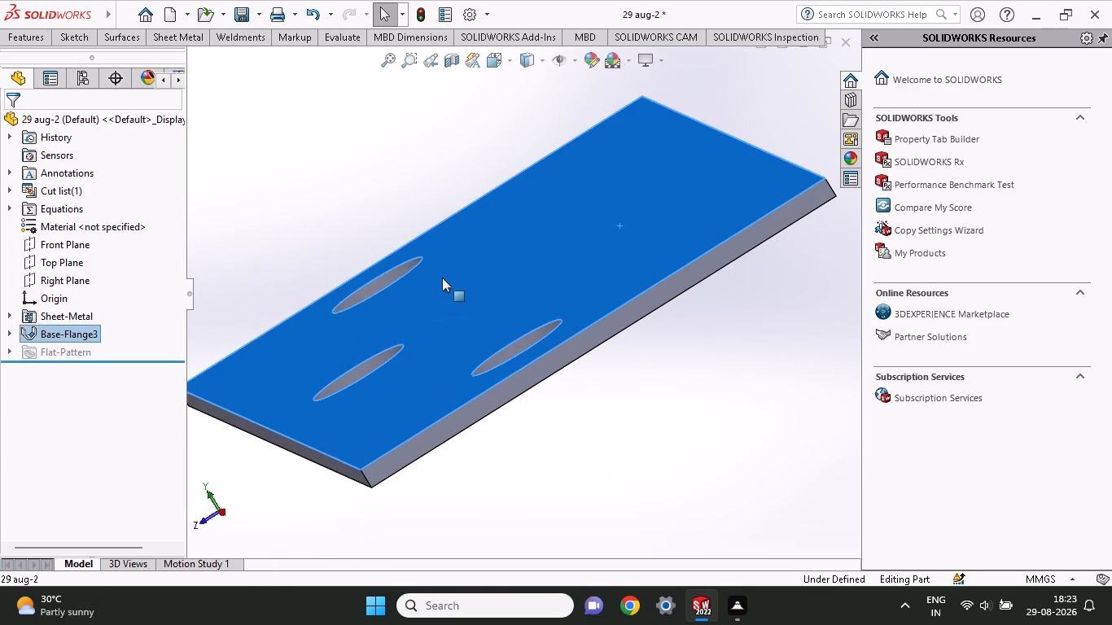
{"action": "scroll", "coordinate": [442, 278], "scroll_direction": "down", "scroll_amount": 1, "text": "ctrl"}
{"action": "scroll", "coordinate": [442, 278], "scroll_direction": "up", "scroll_amount": 5, "text": "ctrl"}
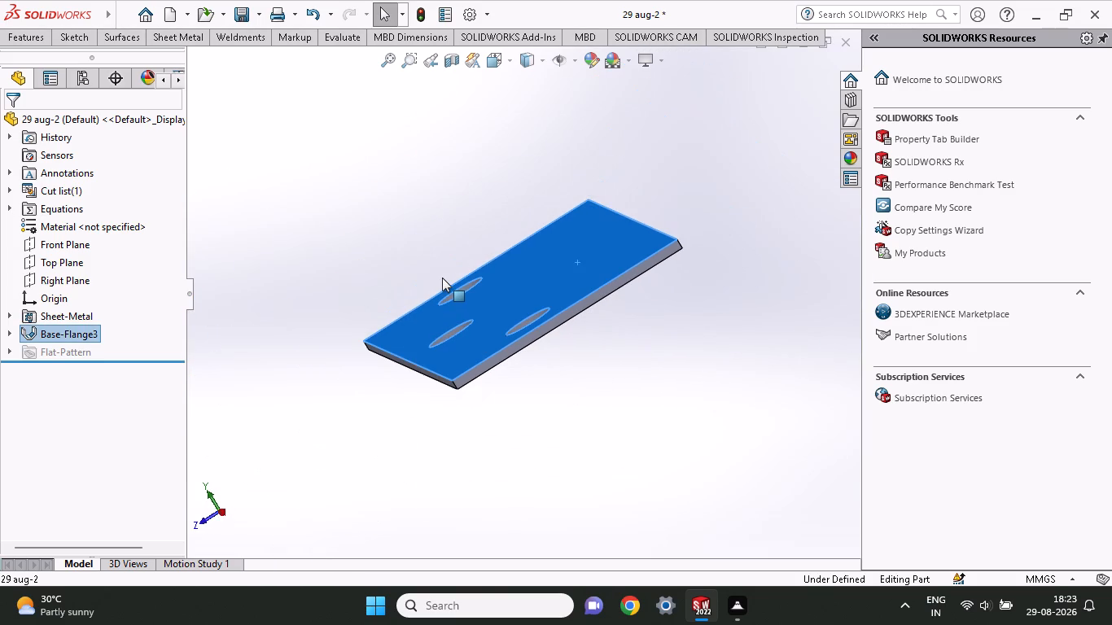
{"action": "middle_click_drag", "start_coordinate": [505, 257], "coordinate": [531, 290]}
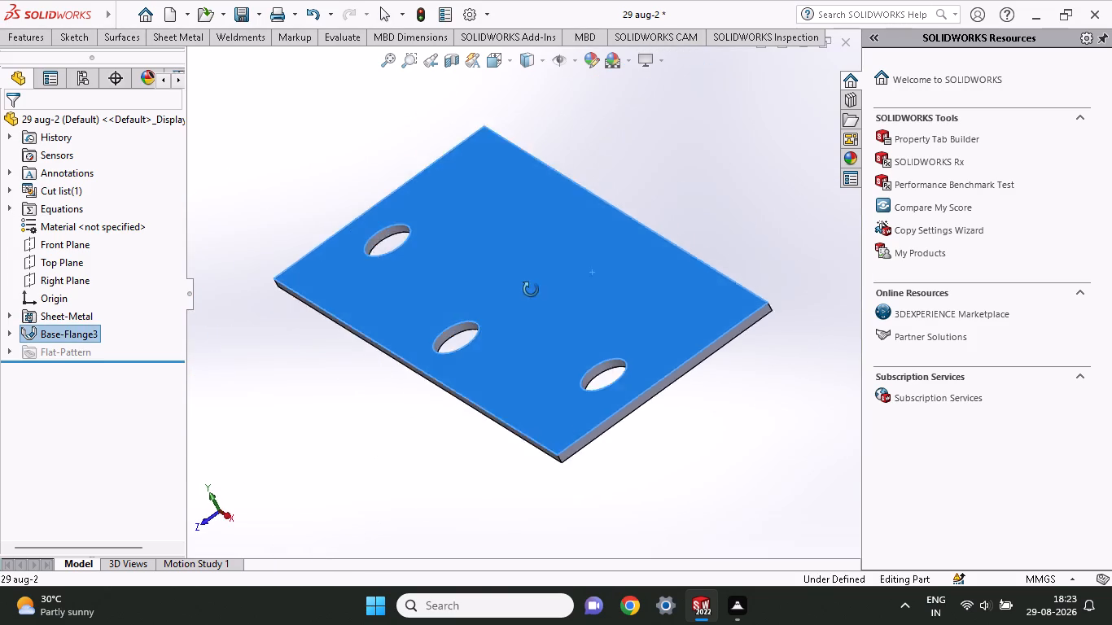
{"action": "middle_click_drag", "start_coordinate": [531, 290], "coordinate": [571, 265]}
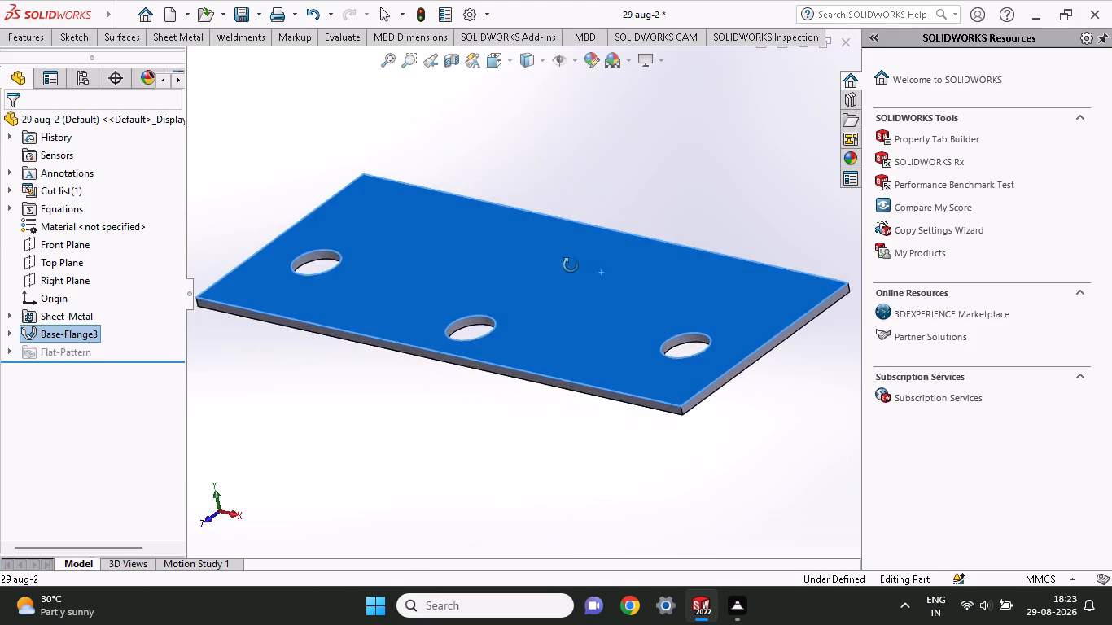
{"action": "middle_click_drag", "start_coordinate": [571, 265], "coordinate": [524, 266]}
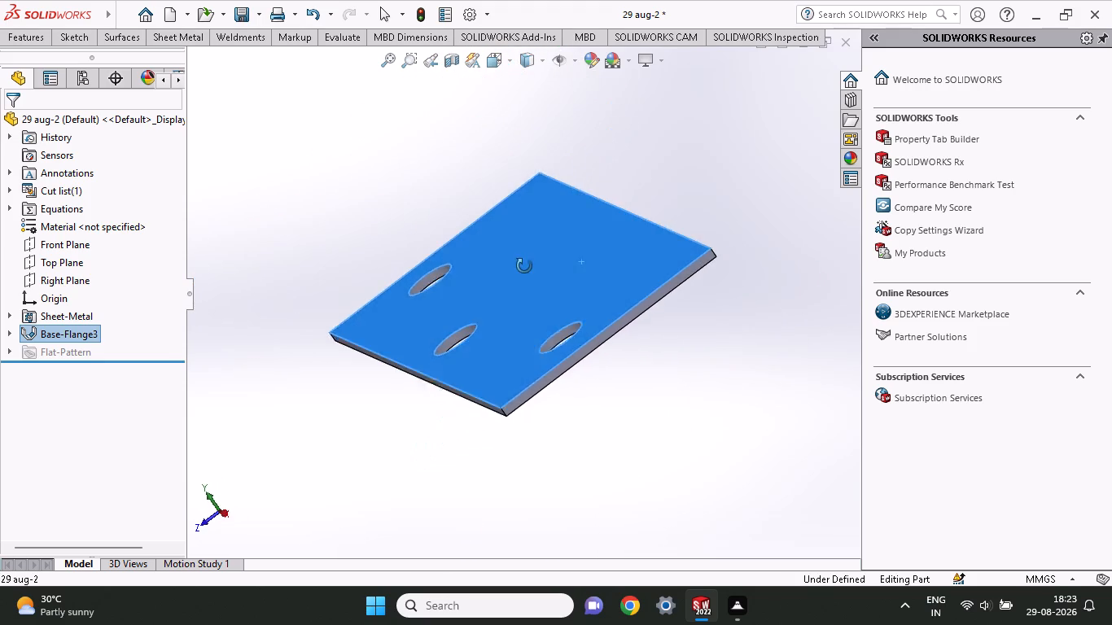
{"action": "middle_click_drag", "start_coordinate": [524, 266], "coordinate": [519, 288]}
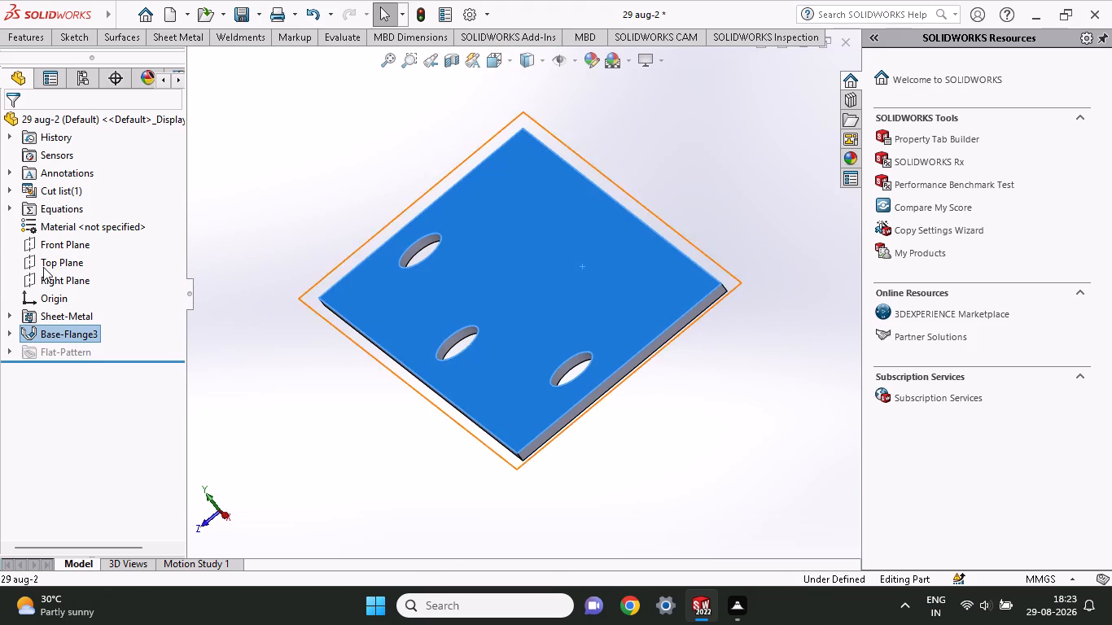
{"action": "middle_click_drag", "start_coordinate": [624, 199], "coordinate": [549, 234]}
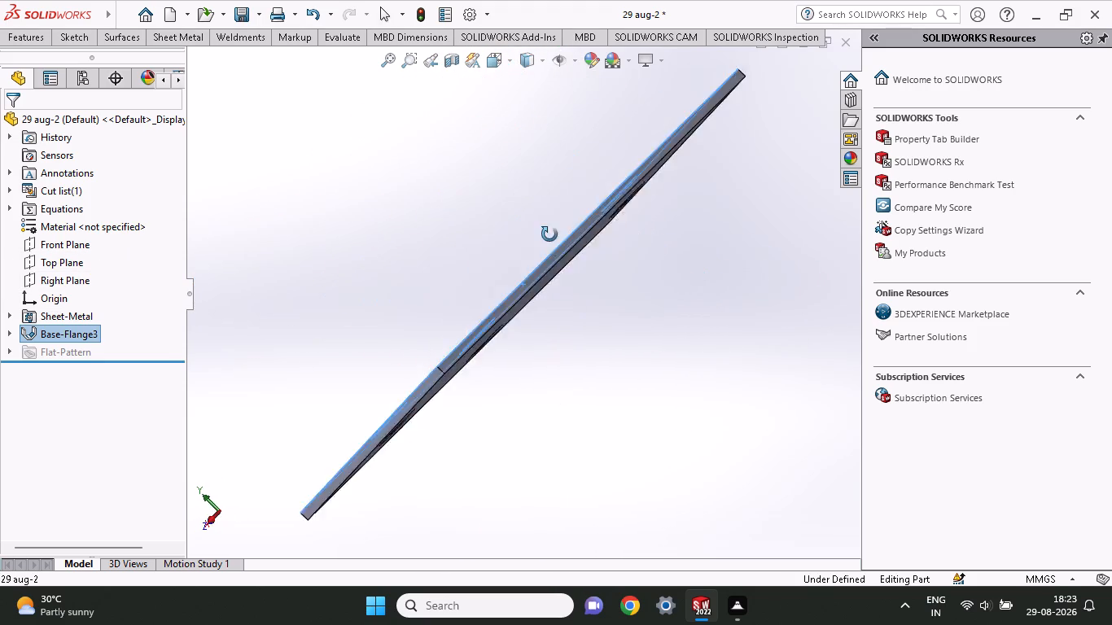
{"action": "middle_click_drag", "start_coordinate": [549, 234], "coordinate": [659, 212]}
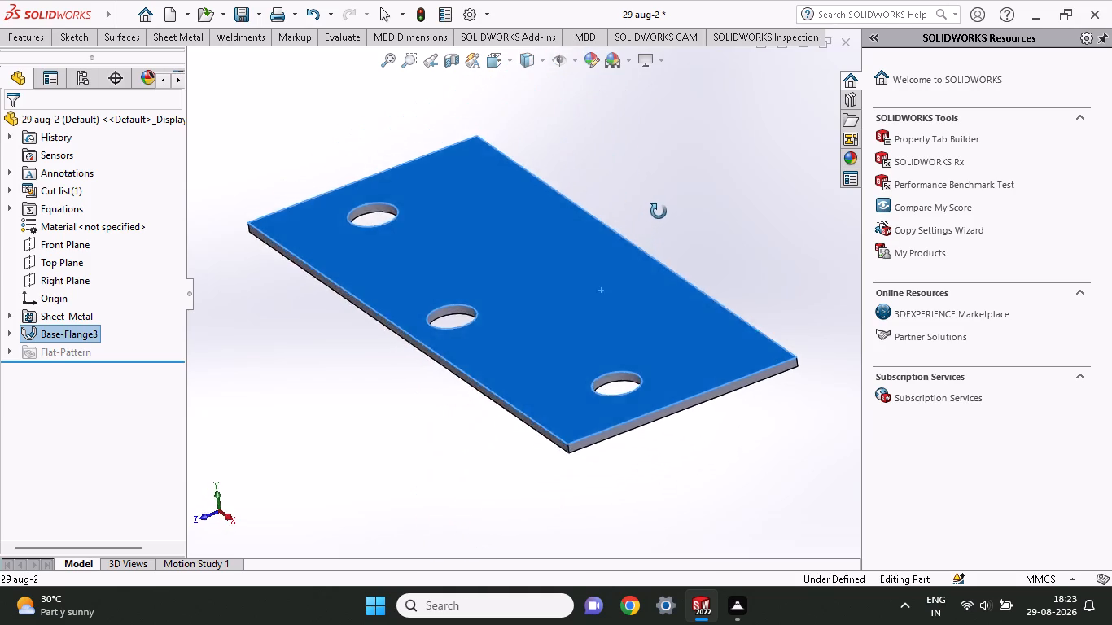
{"action": "middle_click_drag", "start_coordinate": [659, 212], "coordinate": [608, 210]}
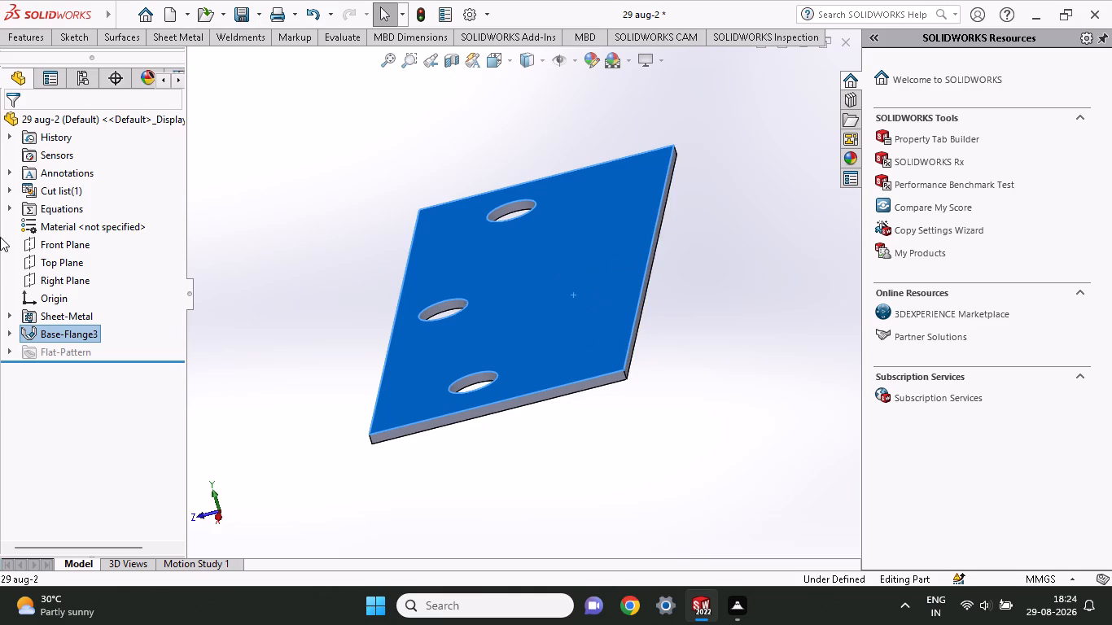
Start a sketch on the flange's large flat face and draw a 125 mm line along the full long edge farther from the holes.
{"action": "left_click", "coordinate": [75, 30]}
{"action": "left_click", "coordinate": [112, 55]}
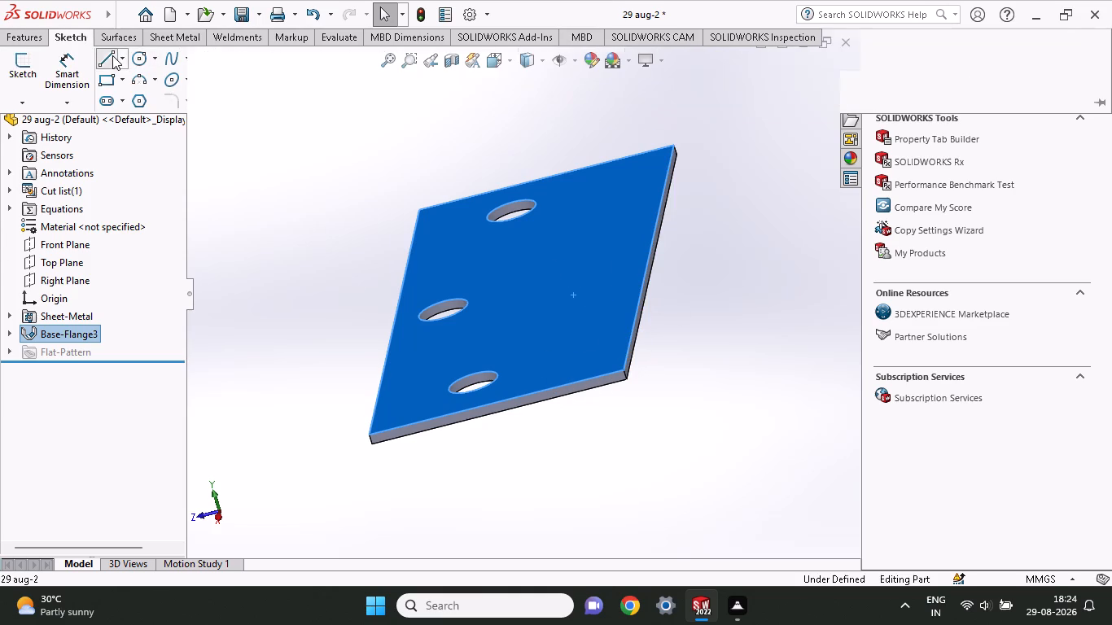
{"action": "middle_click_drag", "start_coordinate": [711, 300], "coordinate": [641, 331]}
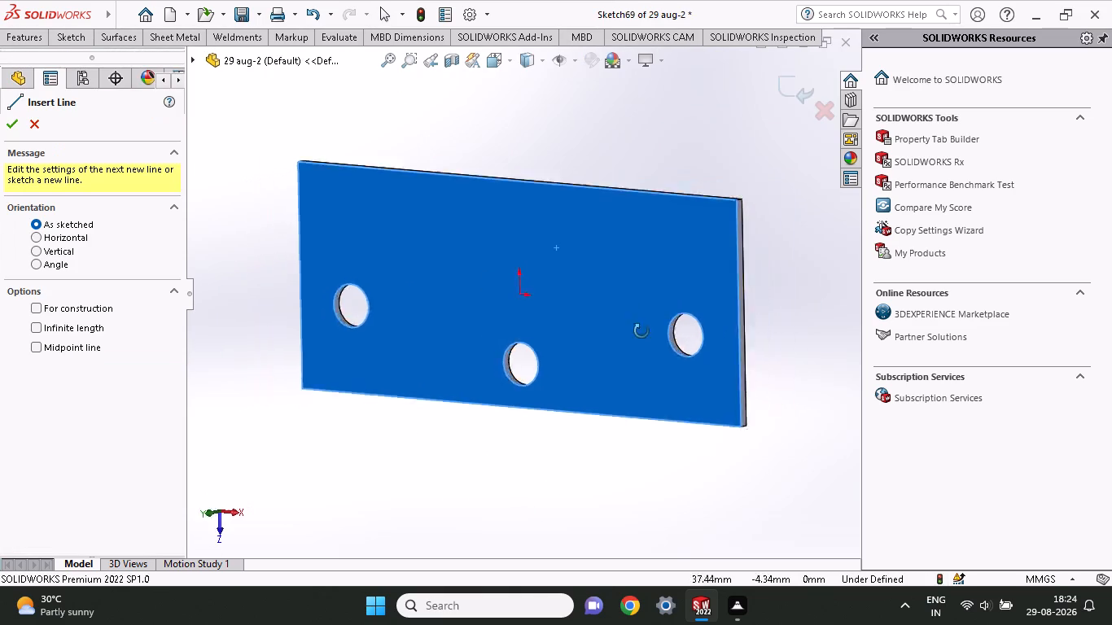
{"action": "middle_click_drag", "start_coordinate": [641, 331], "coordinate": [720, 375]}
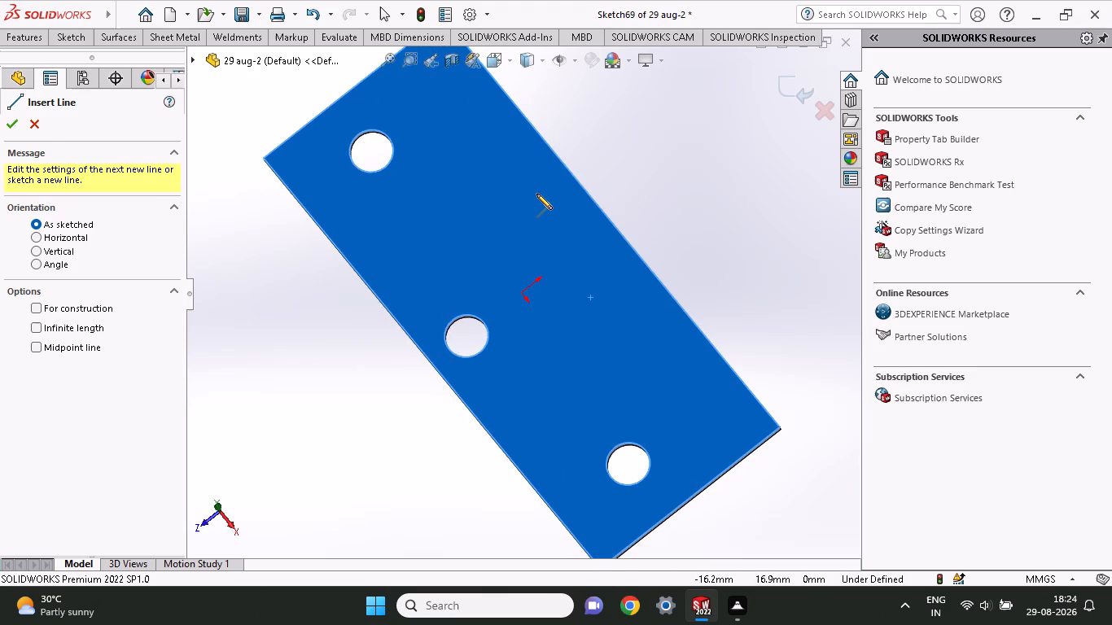
{"action": "scroll", "coordinate": [536, 194], "scroll_direction": "up", "scroll_amount": 2, "text": "ctrl"}
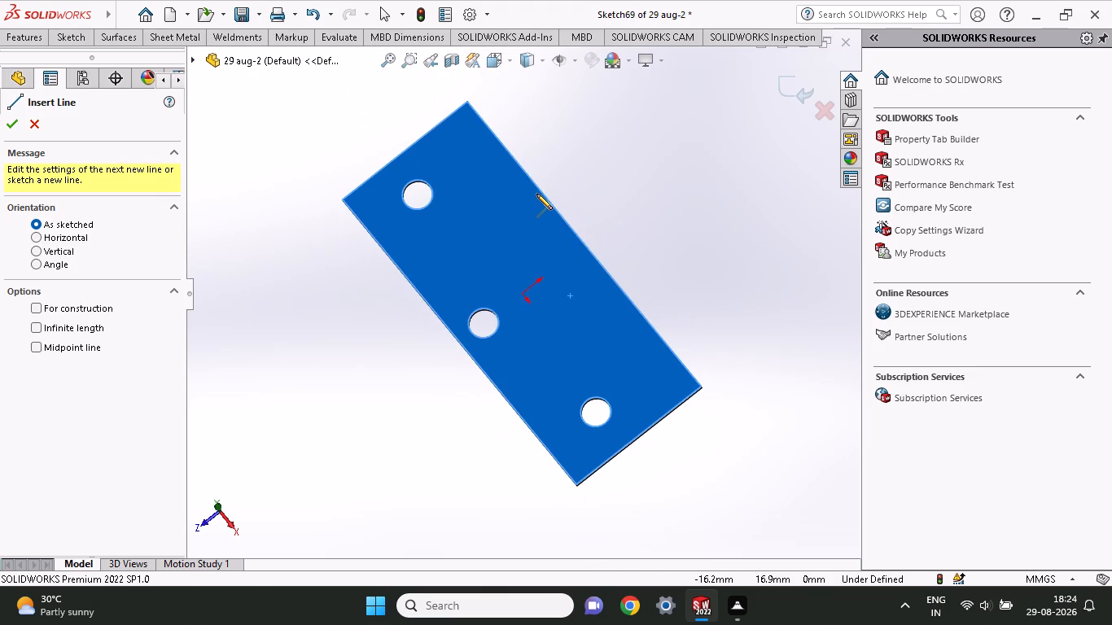
{"action": "left_click", "coordinate": [467, 98]}
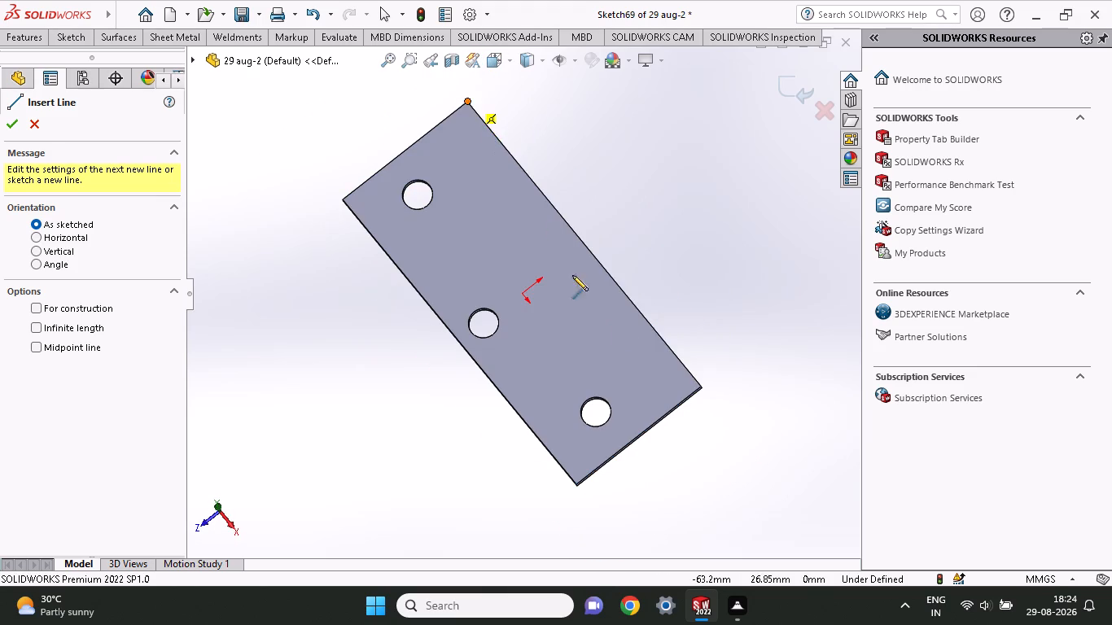
{"action": "left_click", "coordinate": [703, 383]}
{"action": "right_click", "coordinate": [713, 256]}
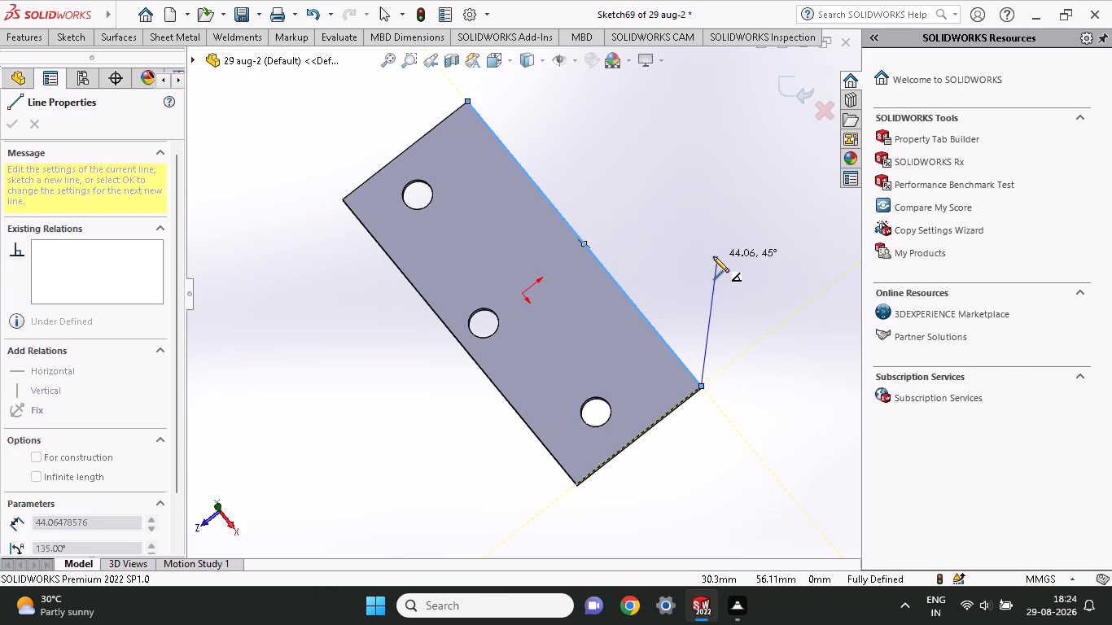
{"action": "left_click", "coordinate": [722, 268]}
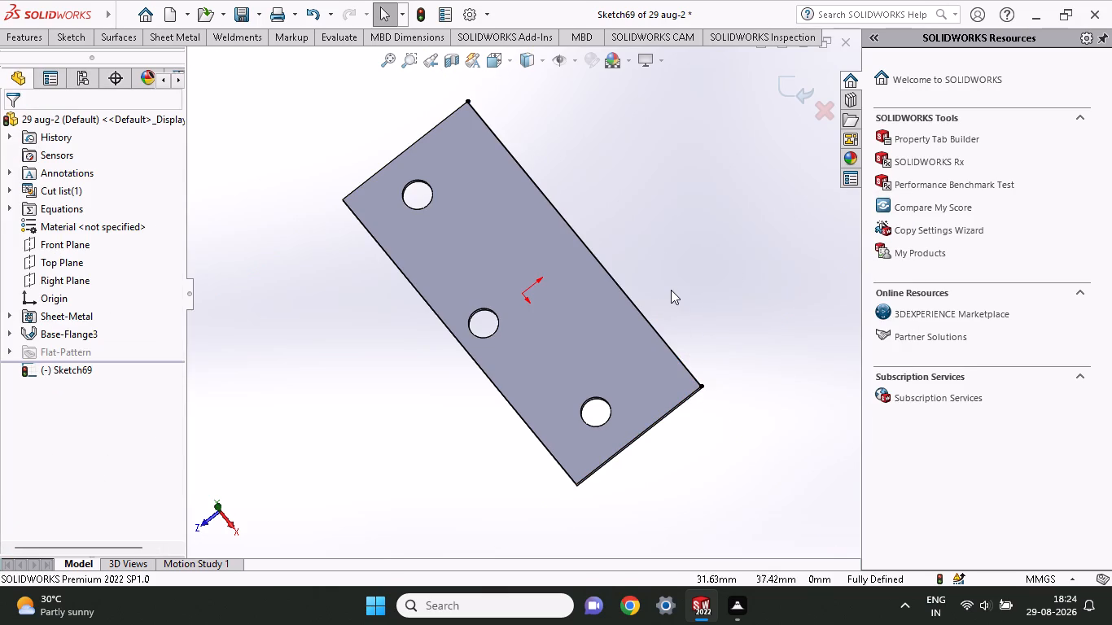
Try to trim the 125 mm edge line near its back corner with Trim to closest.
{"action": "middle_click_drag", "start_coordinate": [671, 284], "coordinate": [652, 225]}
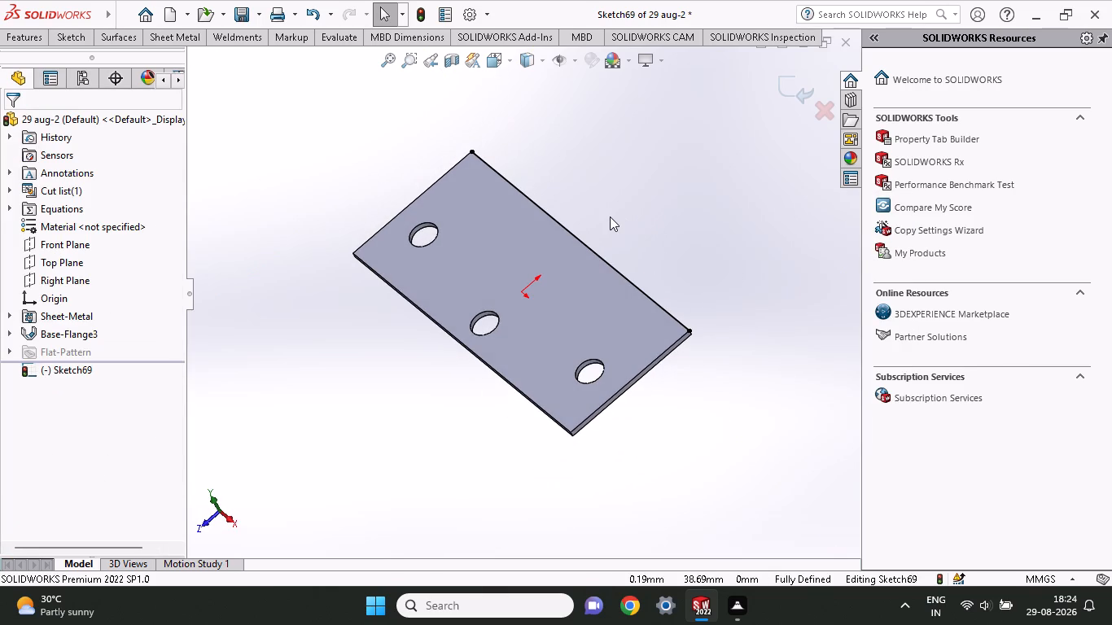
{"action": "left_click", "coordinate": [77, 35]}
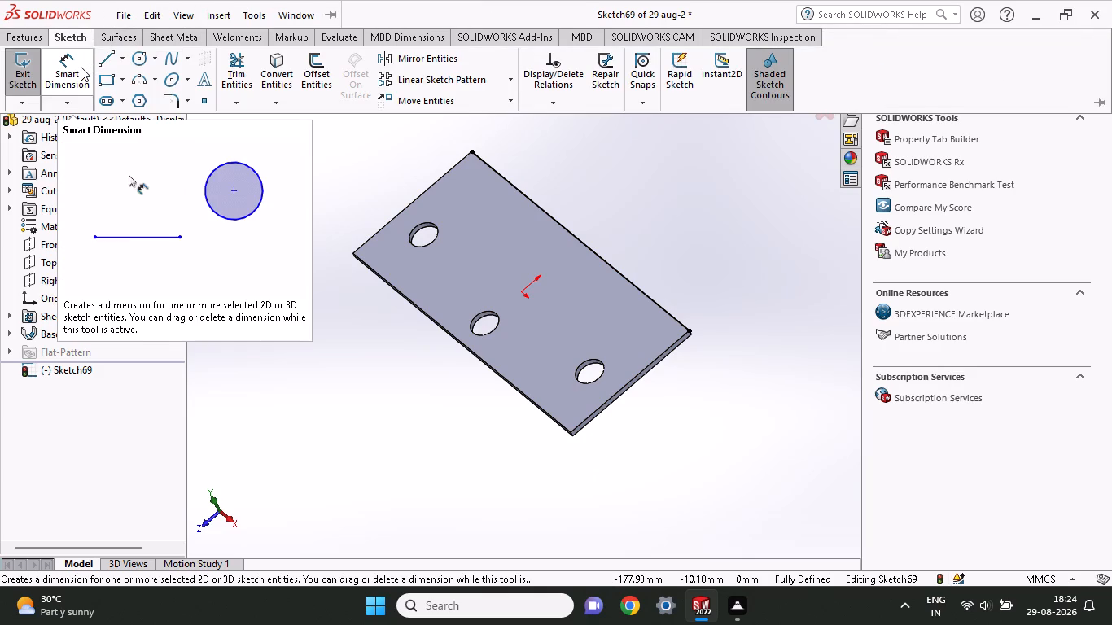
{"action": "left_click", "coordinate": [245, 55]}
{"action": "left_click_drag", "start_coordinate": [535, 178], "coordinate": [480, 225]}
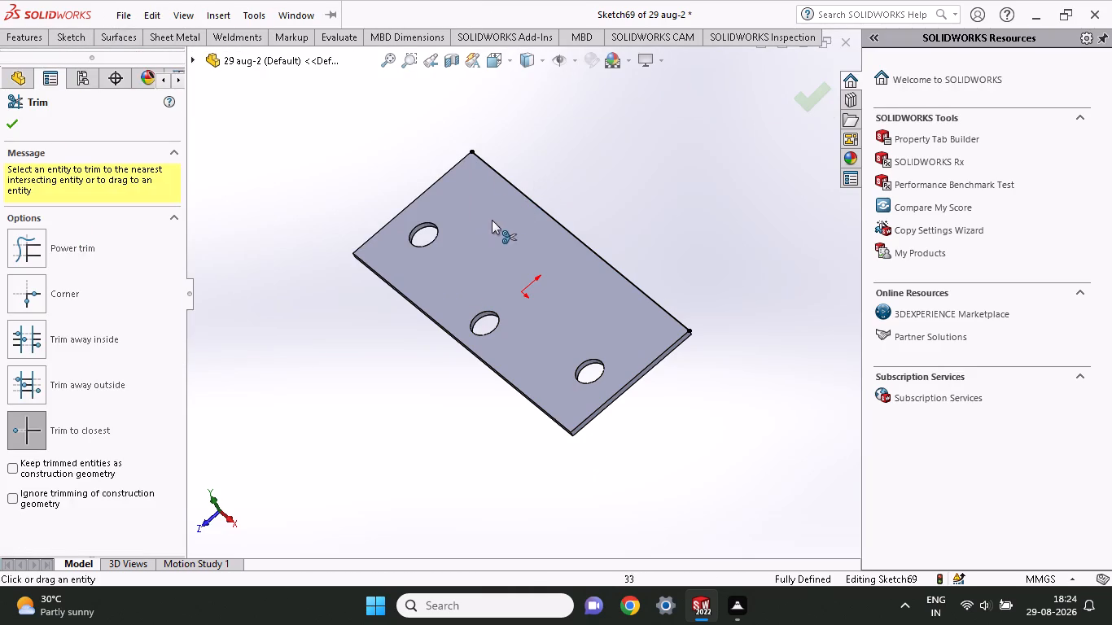
Sketch a line about 18 mm long from the back corner along the same long edge.
{"action": "left_click", "coordinate": [79, 37]}
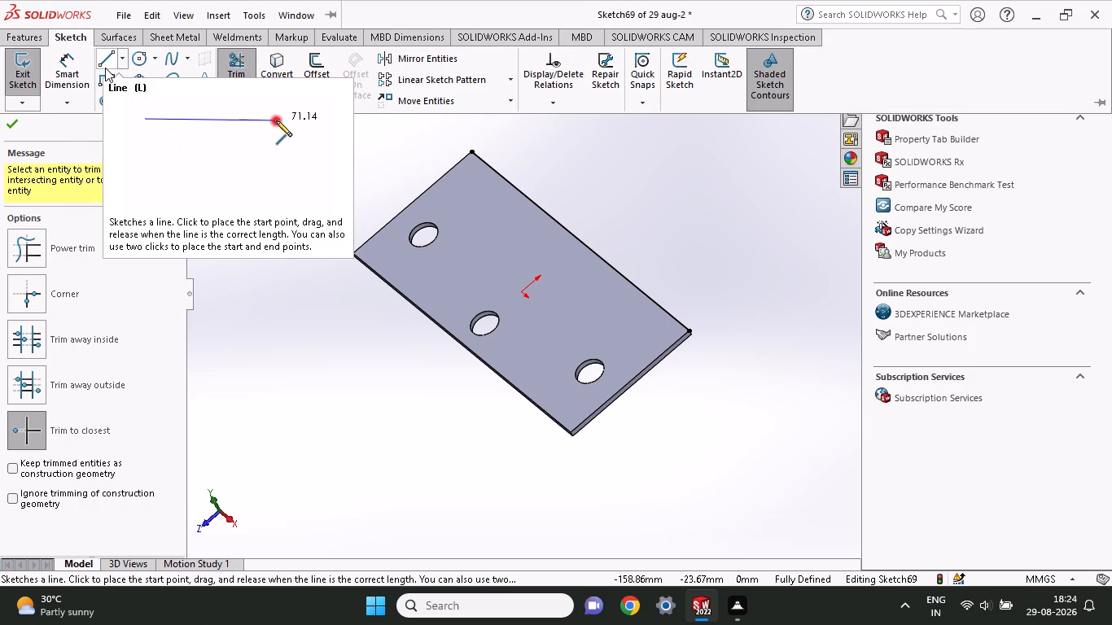
{"action": "left_click", "coordinate": [106, 55]}
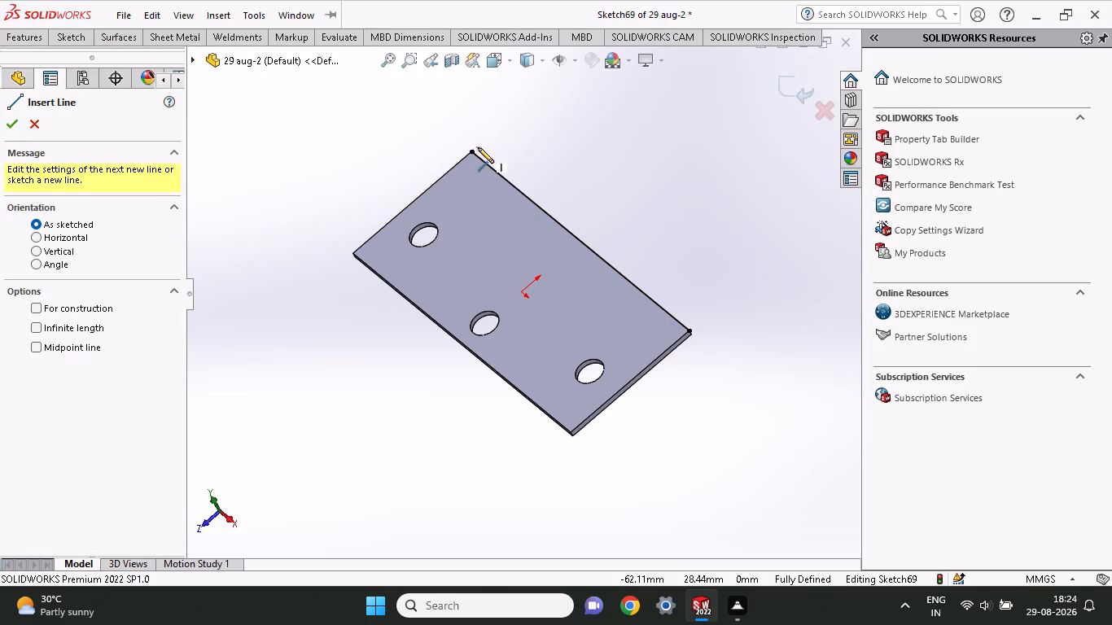
{"action": "left_click", "coordinate": [472, 150]}
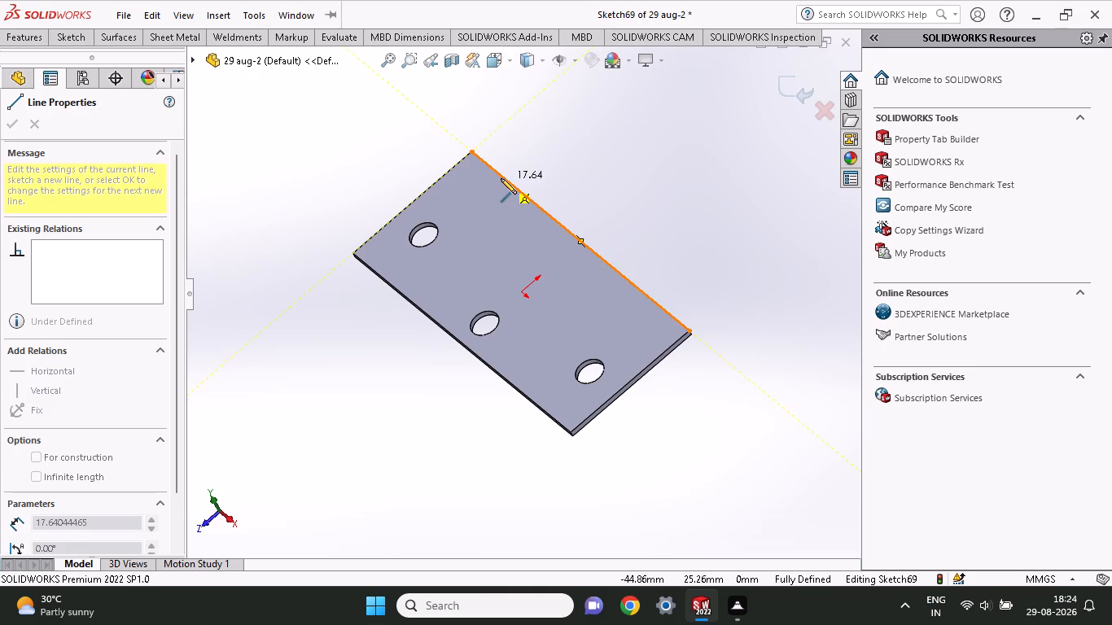
{"action": "left_click", "coordinate": [501, 178]}
{"action": "right_click", "coordinate": [534, 158]}
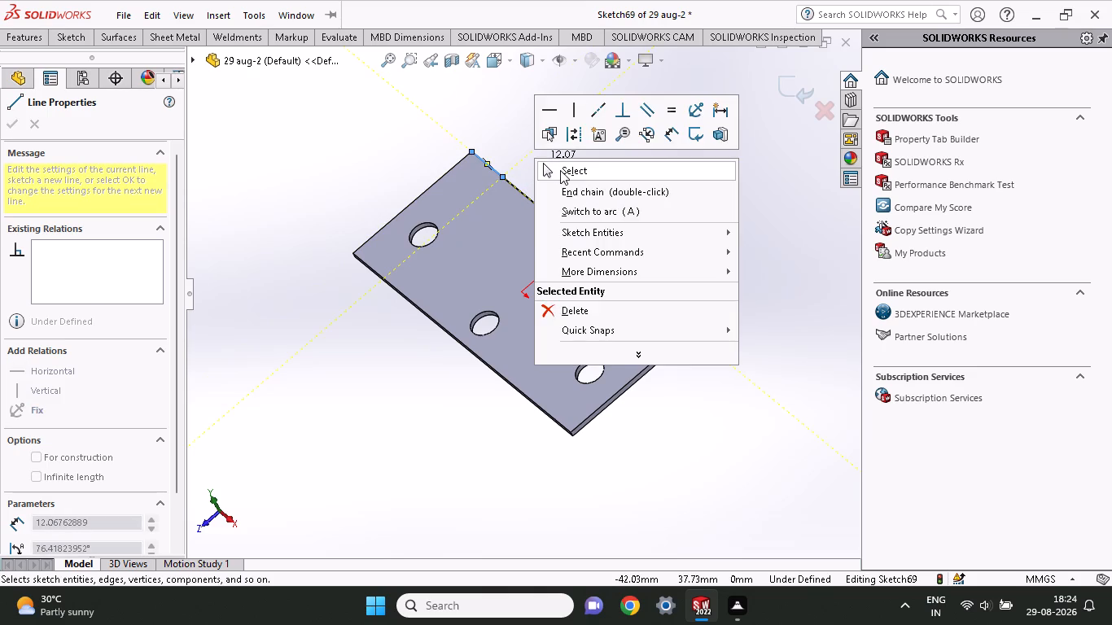
{"action": "left_click", "coordinate": [560, 170]}
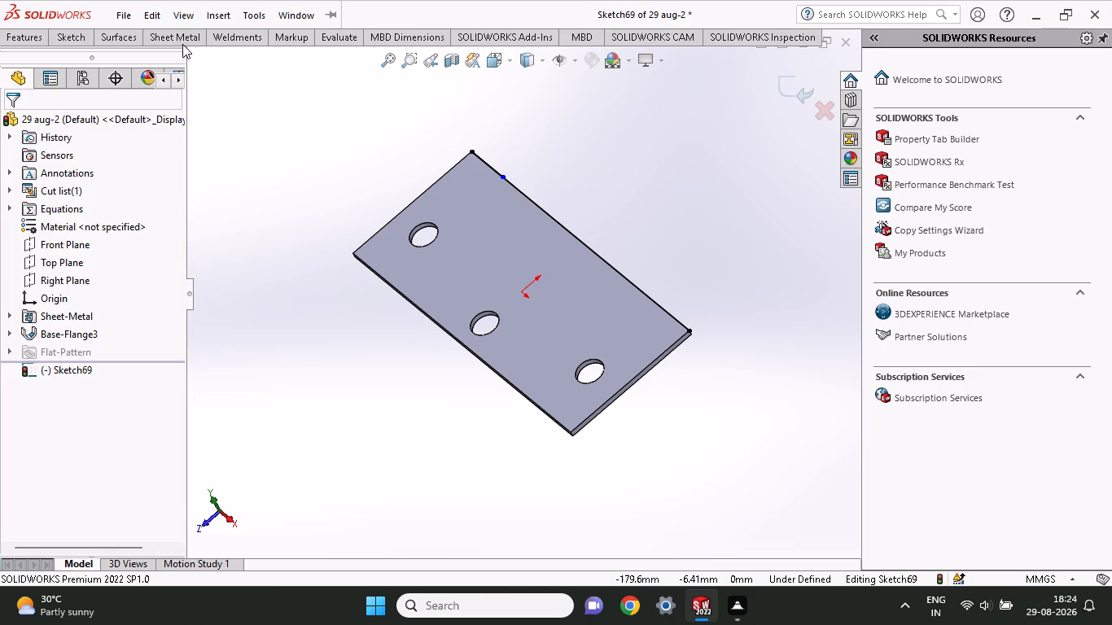
Sketch a second, separate line on that edge, leaving a gap after the corner segment and running just past the edge's midpoint.
{"action": "left_click", "coordinate": [80, 30]}
{"action": "left_click", "coordinate": [112, 60]}
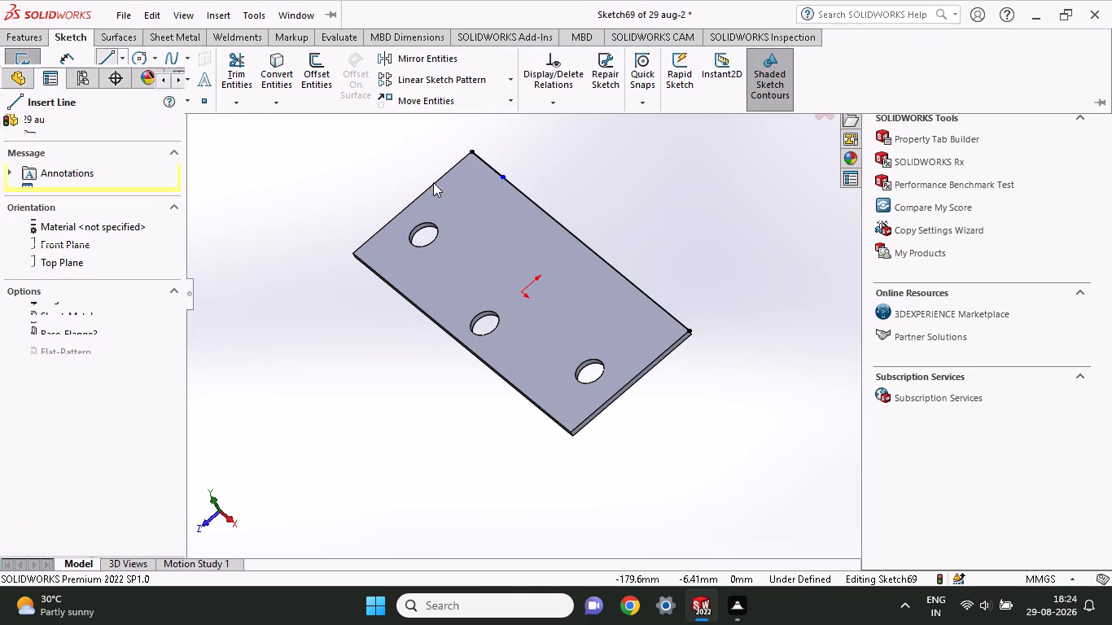
{"action": "left_click", "coordinate": [541, 211]}
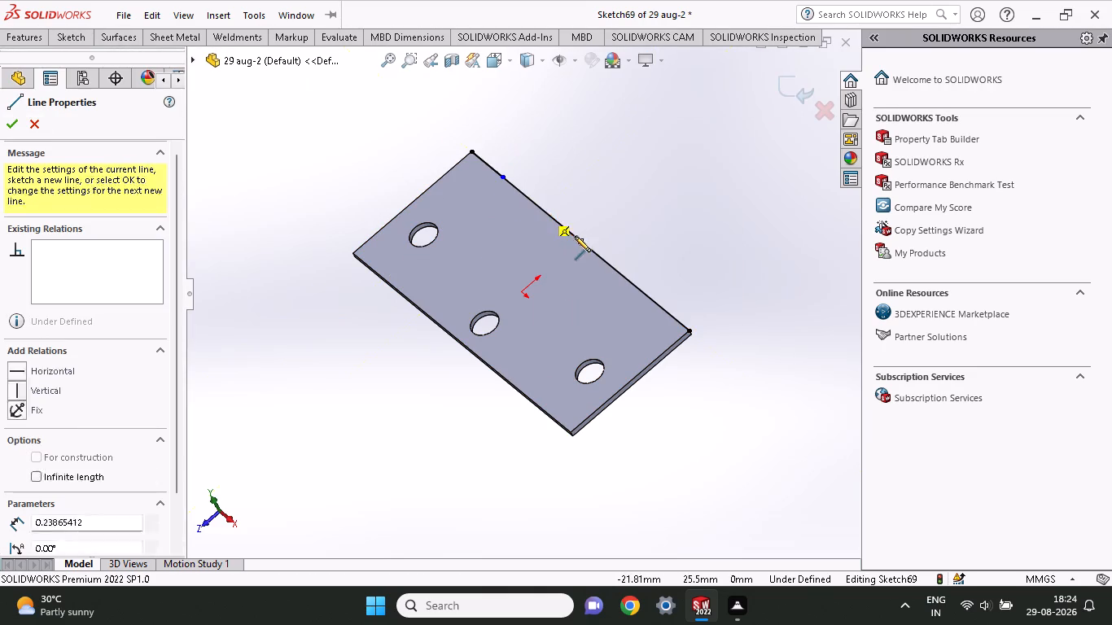
{"action": "left_click", "coordinate": [590, 247]}
{"action": "right_click", "coordinate": [597, 213]}
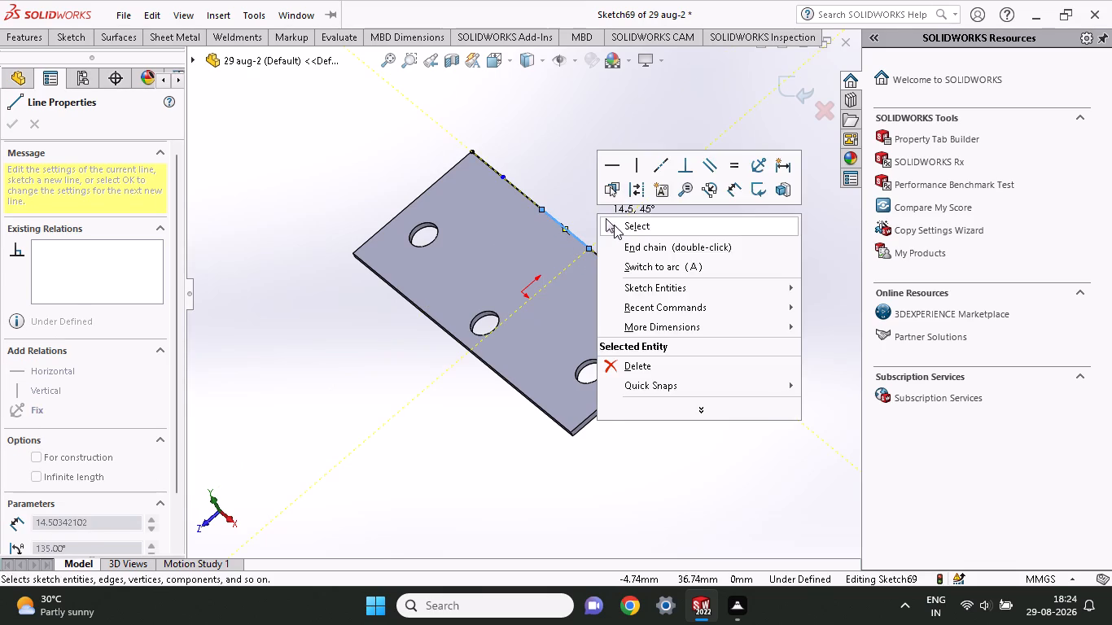
{"action": "left_click", "coordinate": [615, 225]}
Sketch a third line about 23 mm long on the same long edge, ending at the front corner.
{"action": "left_click", "coordinate": [68, 28]}
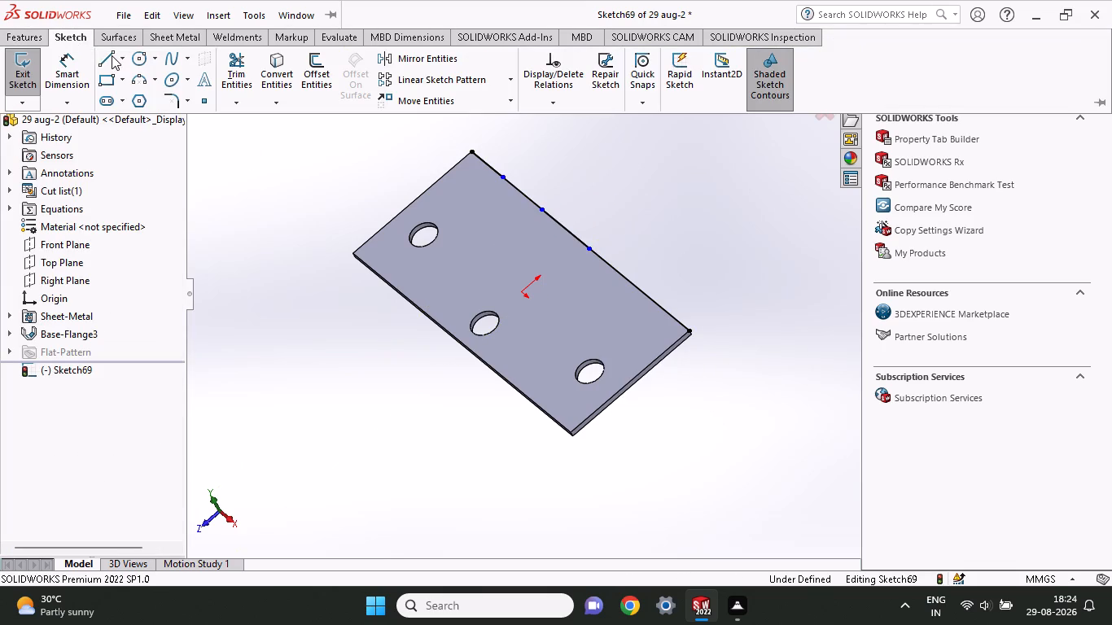
{"action": "left_click", "coordinate": [112, 55]}
{"action": "left_click", "coordinate": [649, 297]}
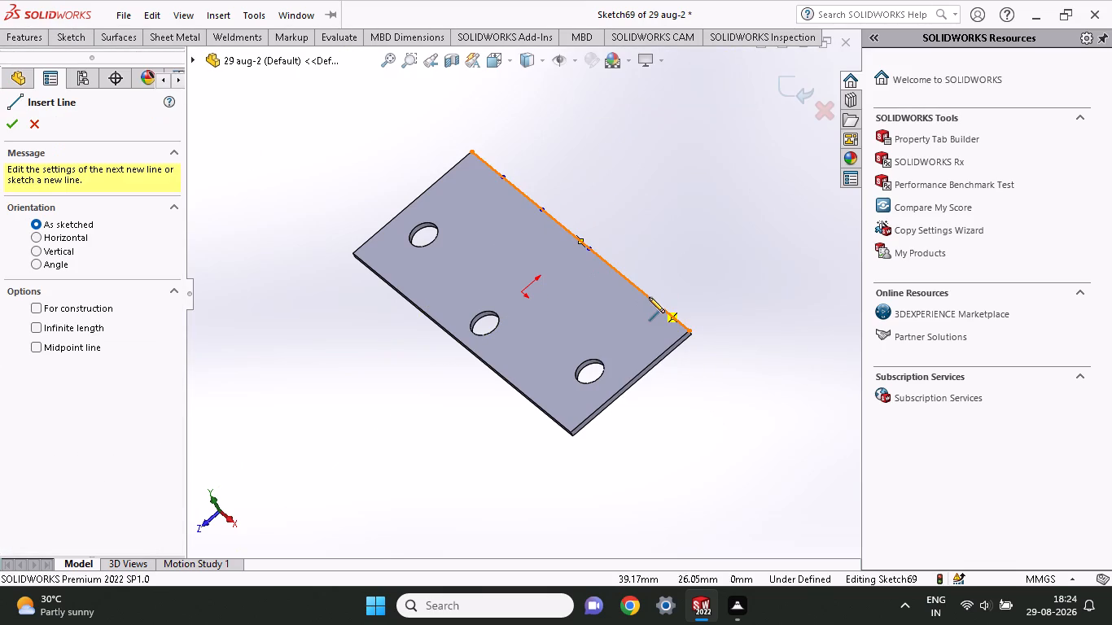
{"action": "left_click", "coordinate": [693, 332]}
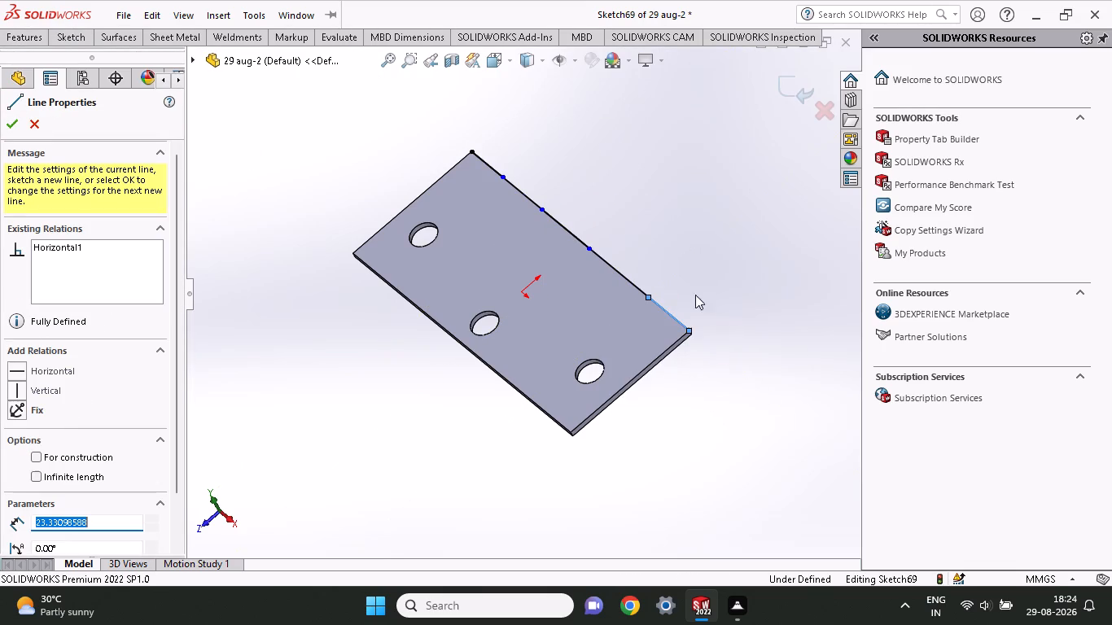
{"action": "right_click", "coordinate": [694, 262]}
{"action": "left_click", "coordinate": [701, 274]}
Delete the 125 mm line that spans the full long edge.
{"action": "left_click", "coordinate": [611, 269]}
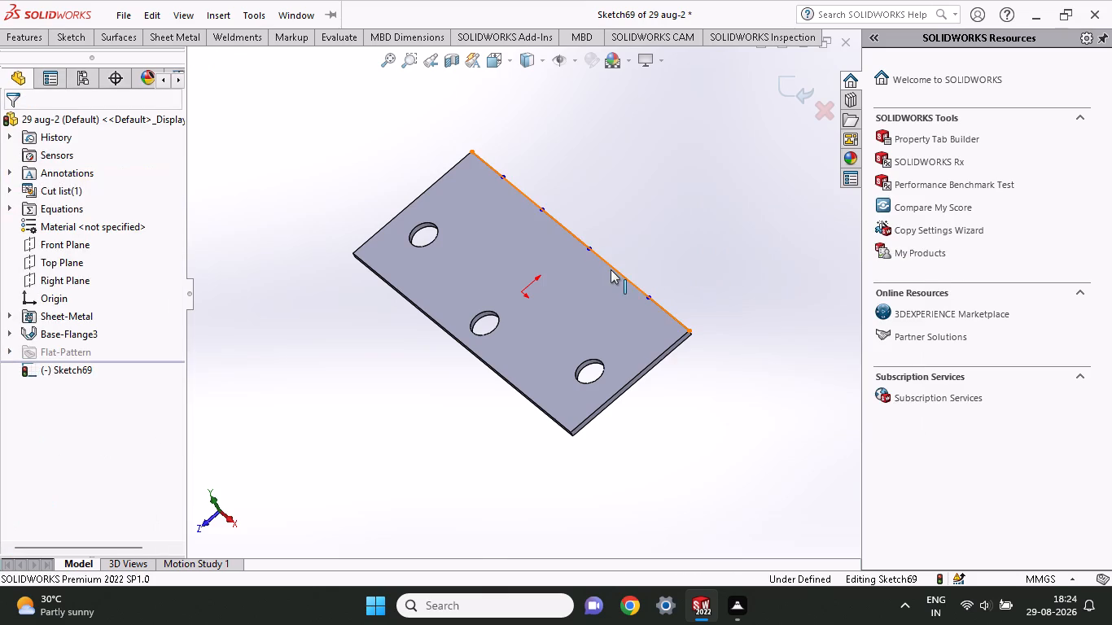
{"action": "right_click", "coordinate": [611, 269]}
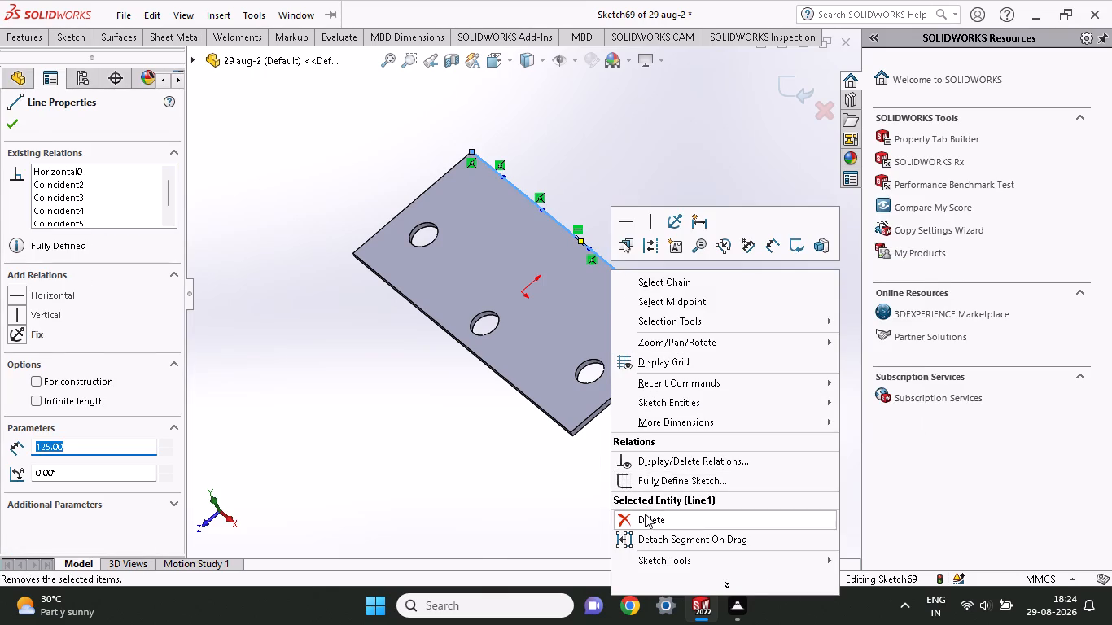
{"action": "left_click", "coordinate": [645, 514]}
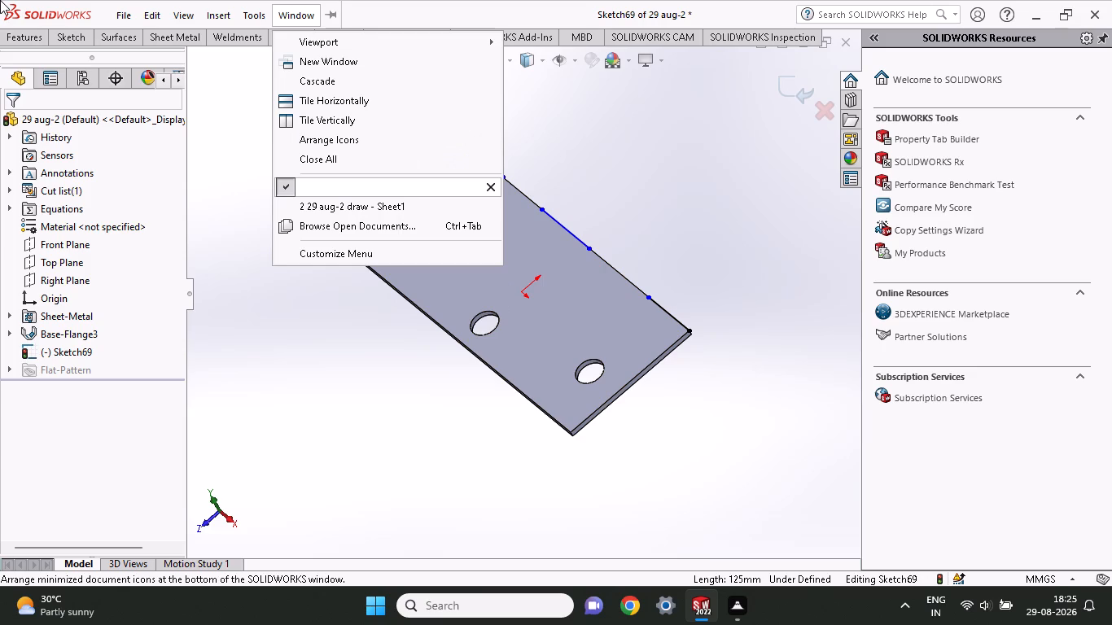
Dimension the back-corner segment to 25 mm.
{"action": "left_click", "coordinate": [73, 37]}
{"action": "left_click", "coordinate": [74, 78]}
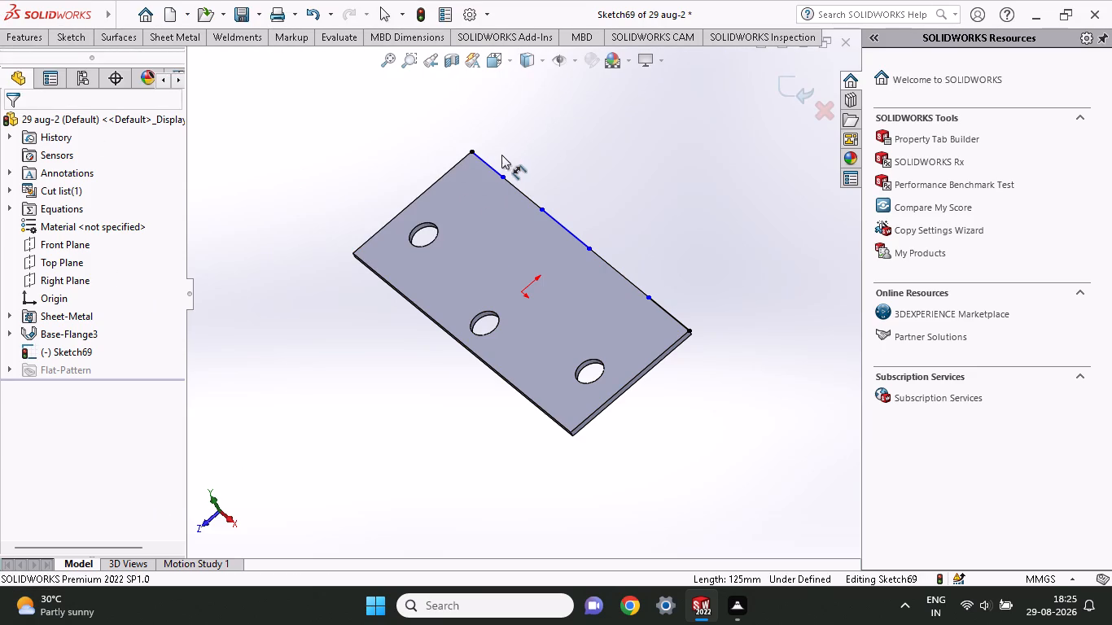
{"action": "left_click", "coordinate": [489, 167]}
{"action": "left_click", "coordinate": [536, 141]}
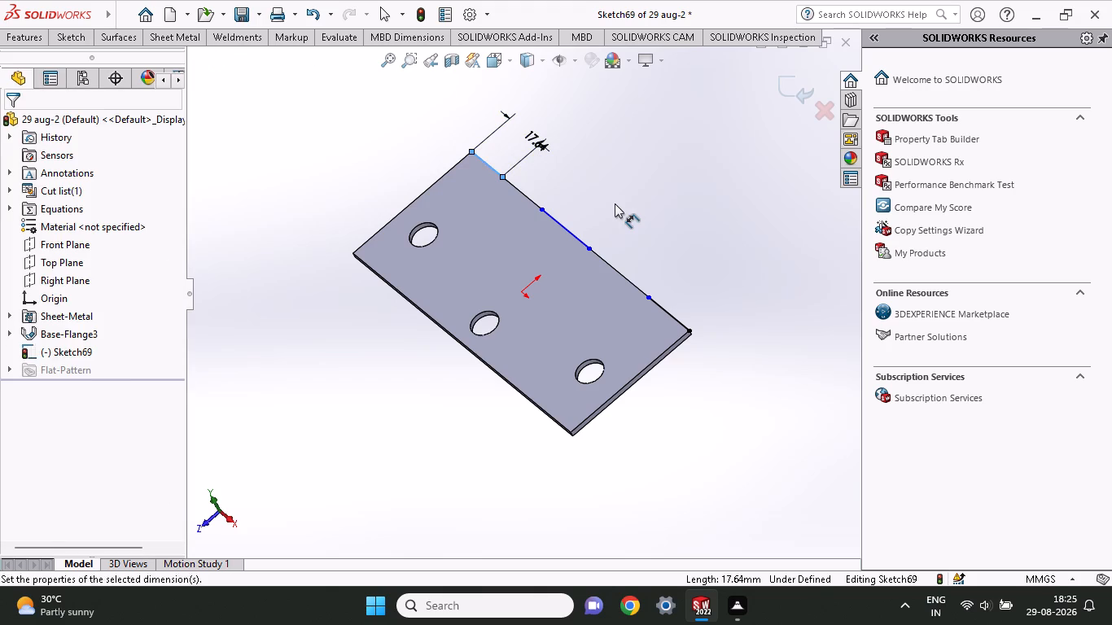
{"action": "type", "text": "25"}
{"action": "key", "text": "Return"}
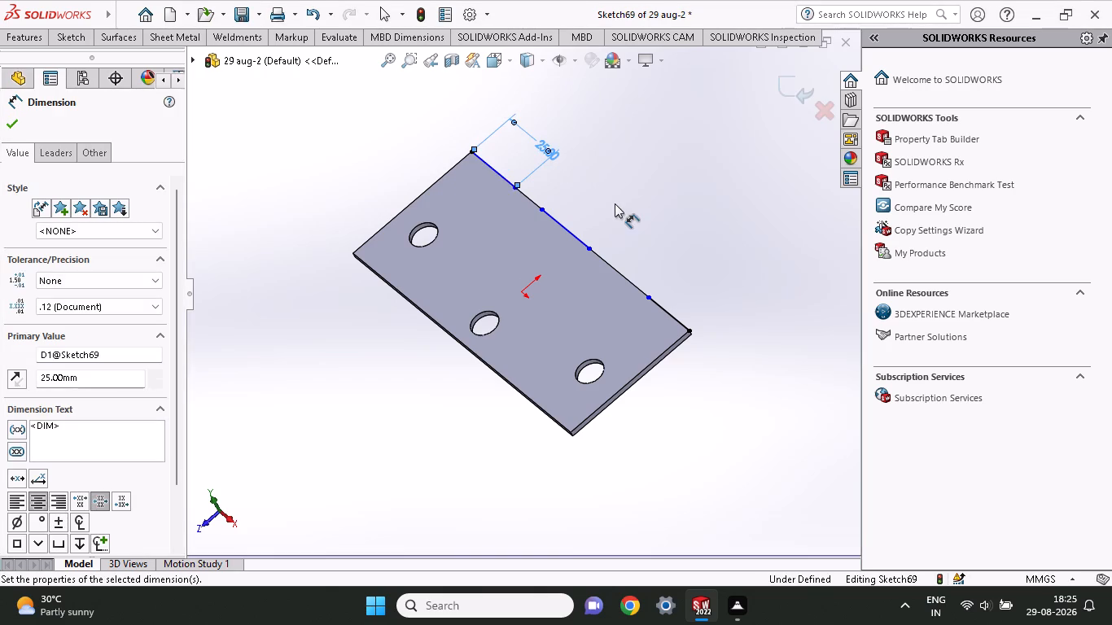
Dimension the front-corner segment to 25 mm.
{"action": "left_click", "coordinate": [669, 312]}
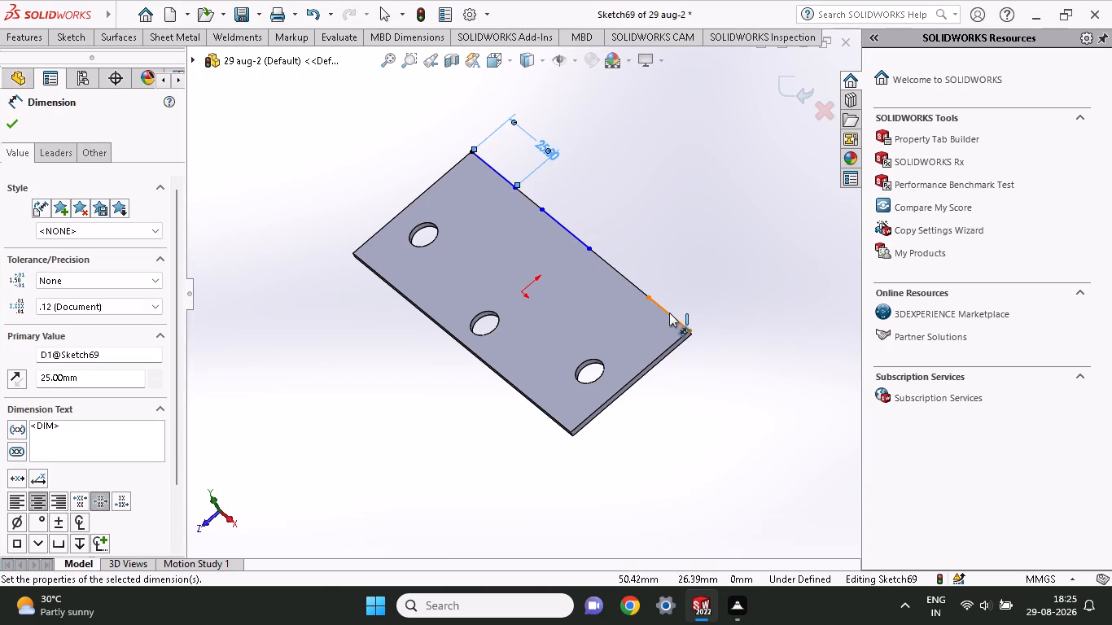
{"action": "left_click", "coordinate": [723, 267]}
{"action": "type", "text": "25"}
{"action": "key", "text": "Return"}
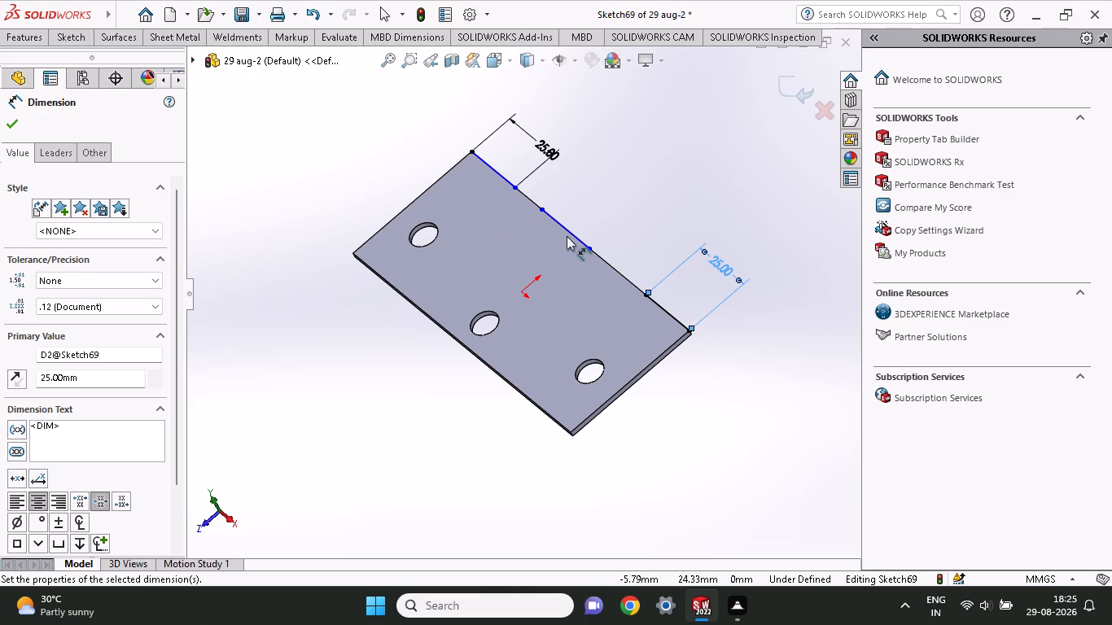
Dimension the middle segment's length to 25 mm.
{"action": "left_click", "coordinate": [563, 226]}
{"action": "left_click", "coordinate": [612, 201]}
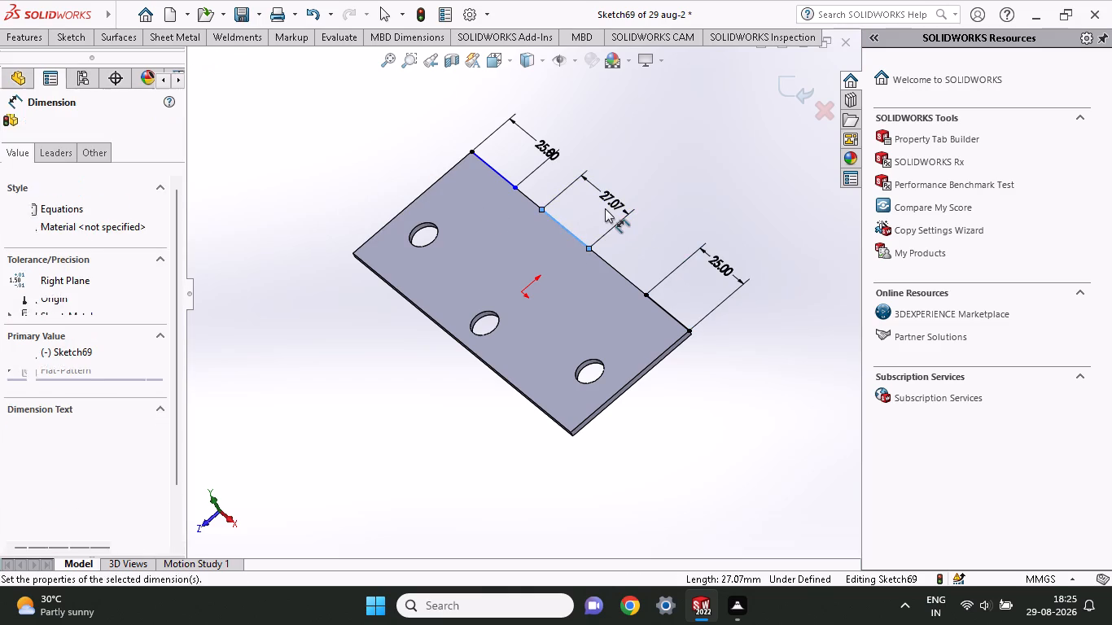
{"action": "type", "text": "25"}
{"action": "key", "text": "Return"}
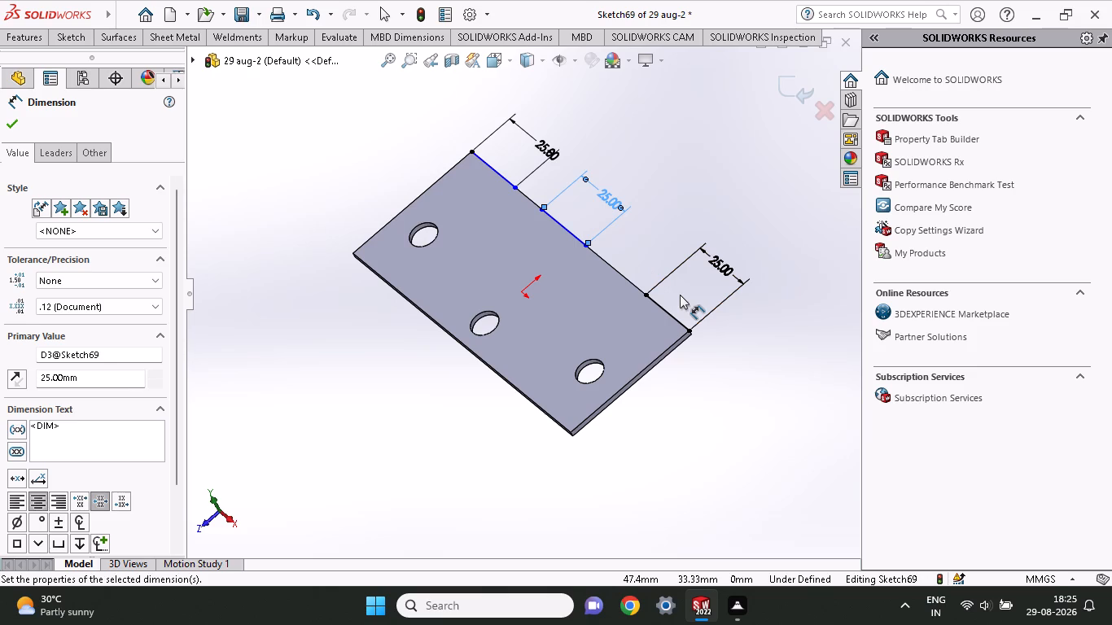
Undo the middle segment's dimension and the 25 mm value set on the front-corner segment.
{"action": "key", "text": "ctrl+z"}
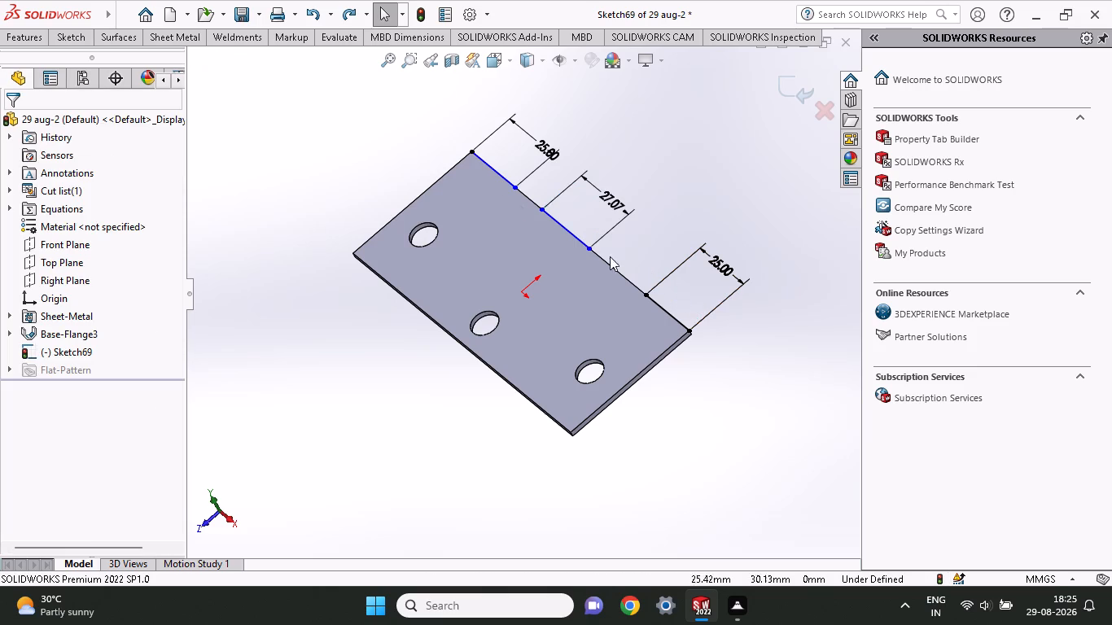
{"action": "key", "text": "ctrl+z"}
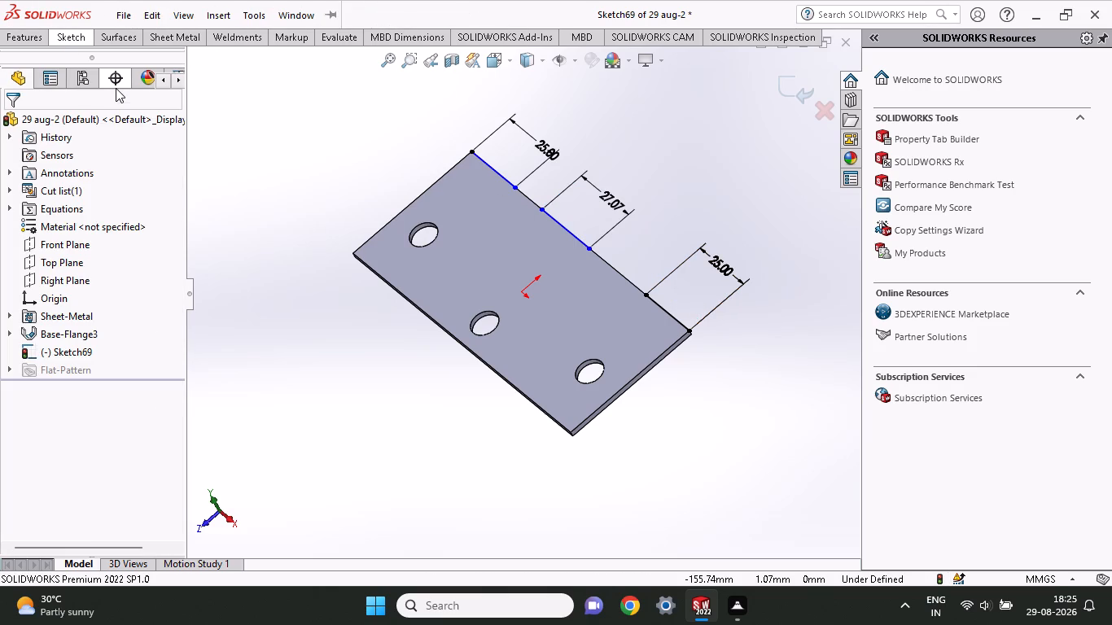
Dimension the gap between the front-corner segment and the middle segment to 25 mm.
{"action": "left_click", "coordinate": [78, 42]}
{"action": "left_click", "coordinate": [78, 64]}
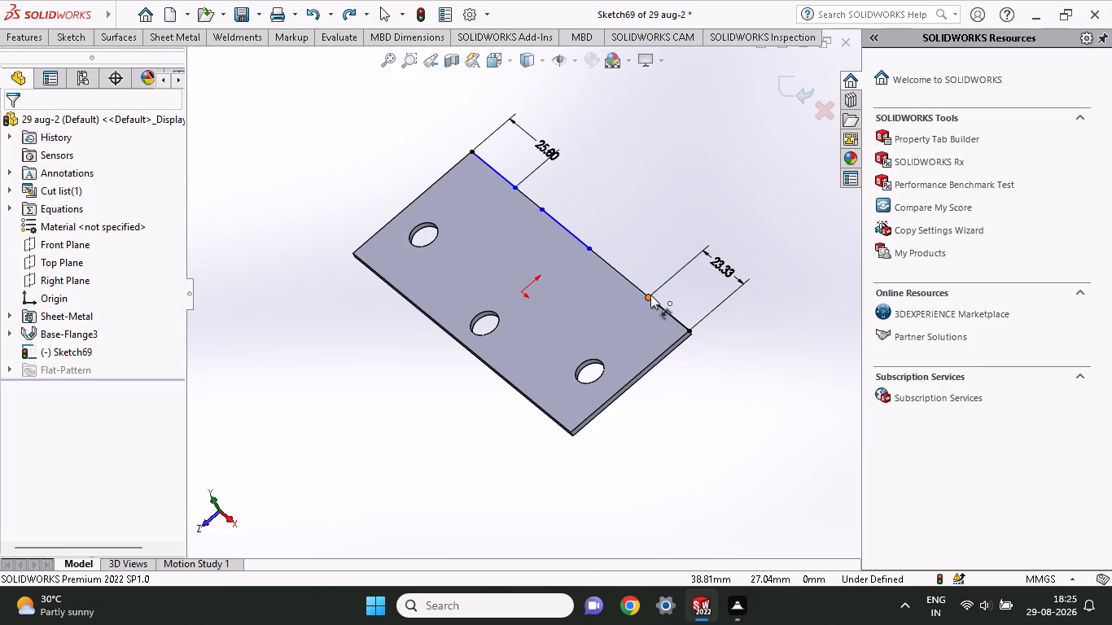
{"action": "left_click", "coordinate": [650, 295]}
{"action": "left_click", "coordinate": [589, 246]}
{"action": "left_click", "coordinate": [651, 241]}
{"action": "type", "text": "25"}
{"action": "key", "text": "Return"}
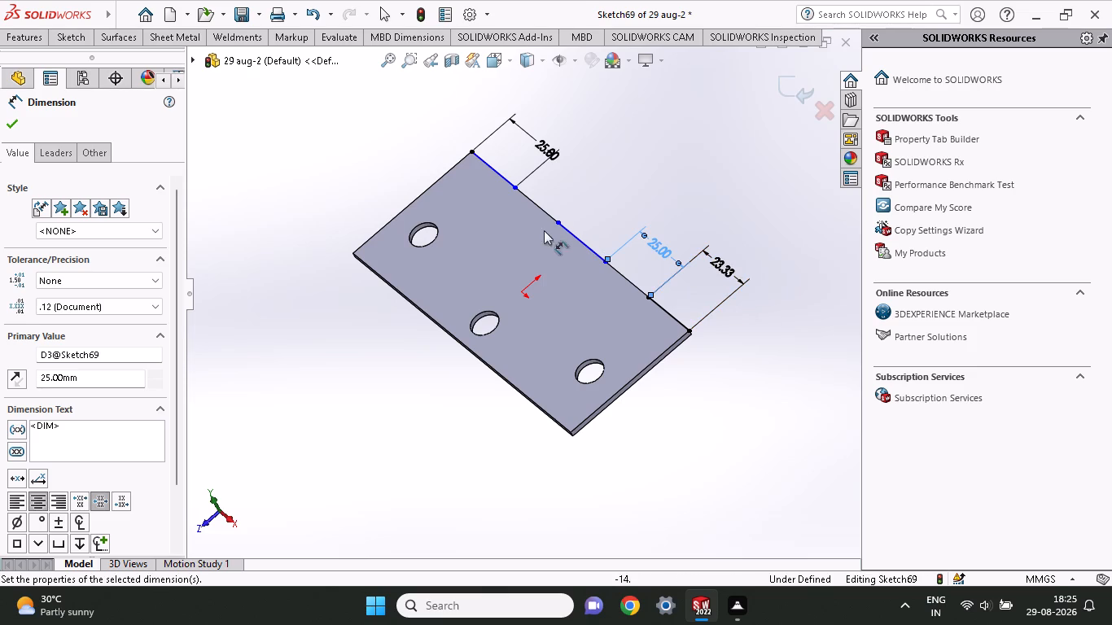
Dimension the gap between the middle segment and the back-corner segment to 25 mm.
{"action": "left_click", "coordinate": [561, 219]}
{"action": "left_click", "coordinate": [514, 186]}
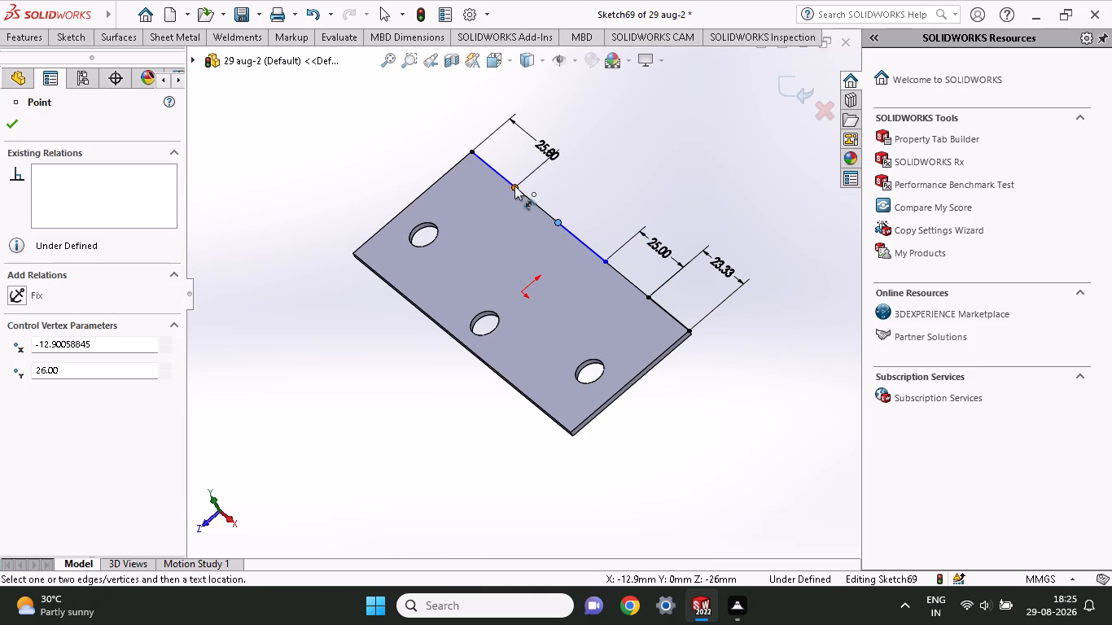
{"action": "left_click", "coordinate": [589, 182]}
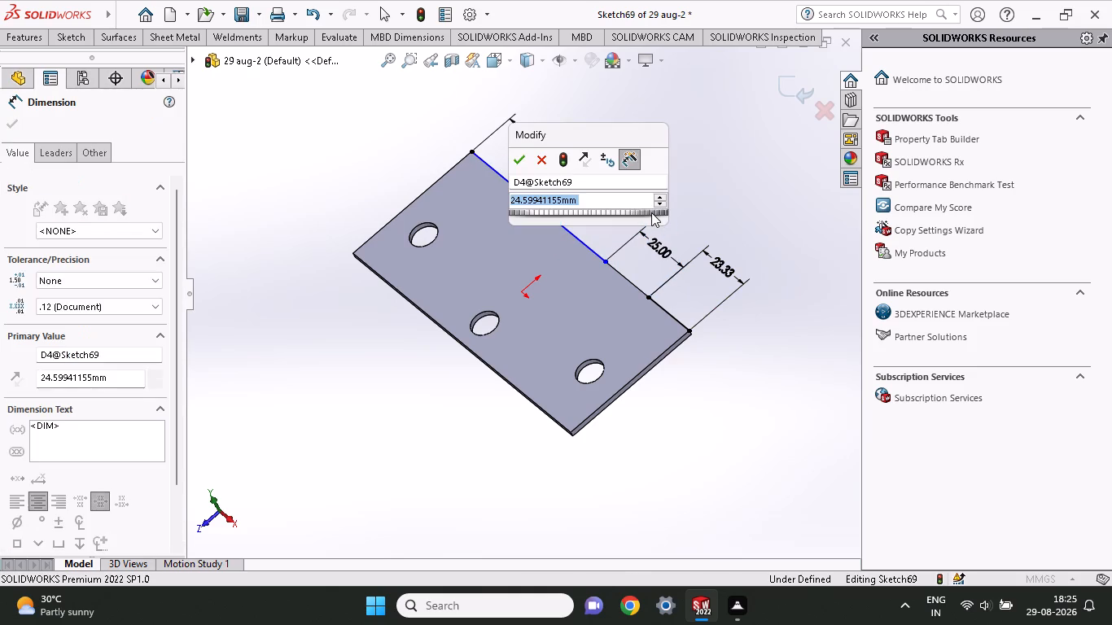
{"action": "type", "text": "25"}
{"action": "key", "text": "Return"}
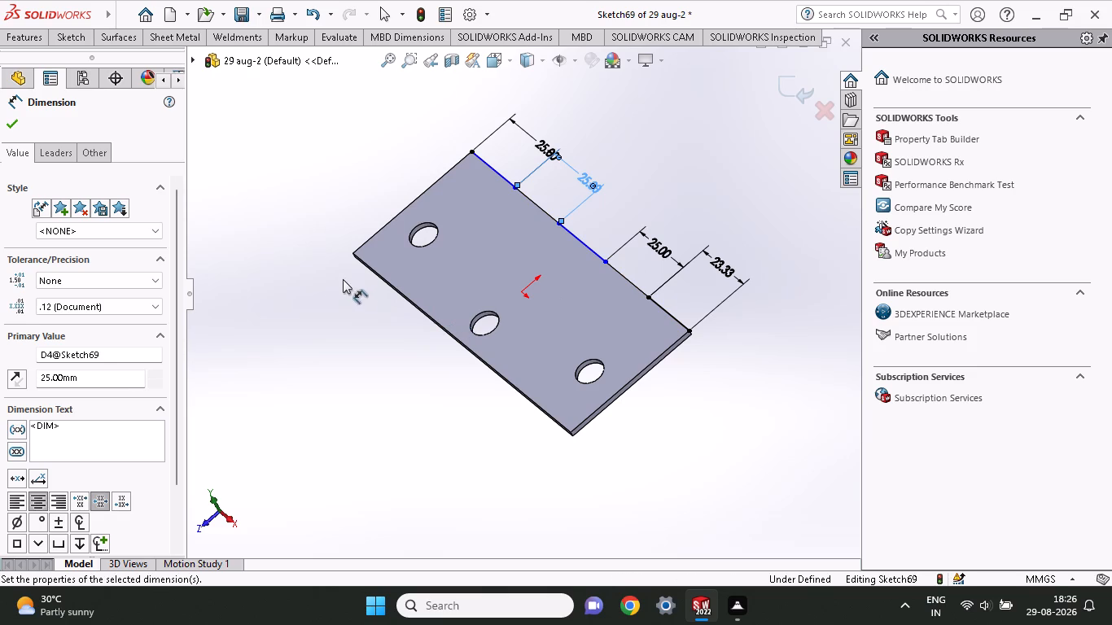
Finish dimensioning and exit the sketch of the three edge segments.
{"action": "left_click", "coordinate": [18, 43]}
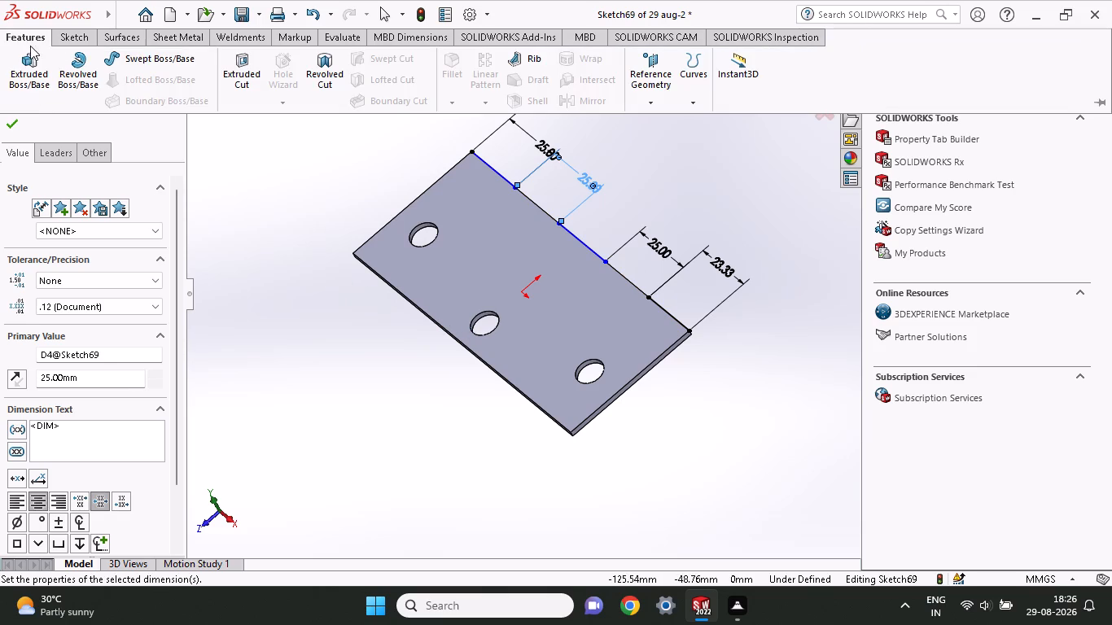
{"action": "left_click", "coordinate": [169, 39]}
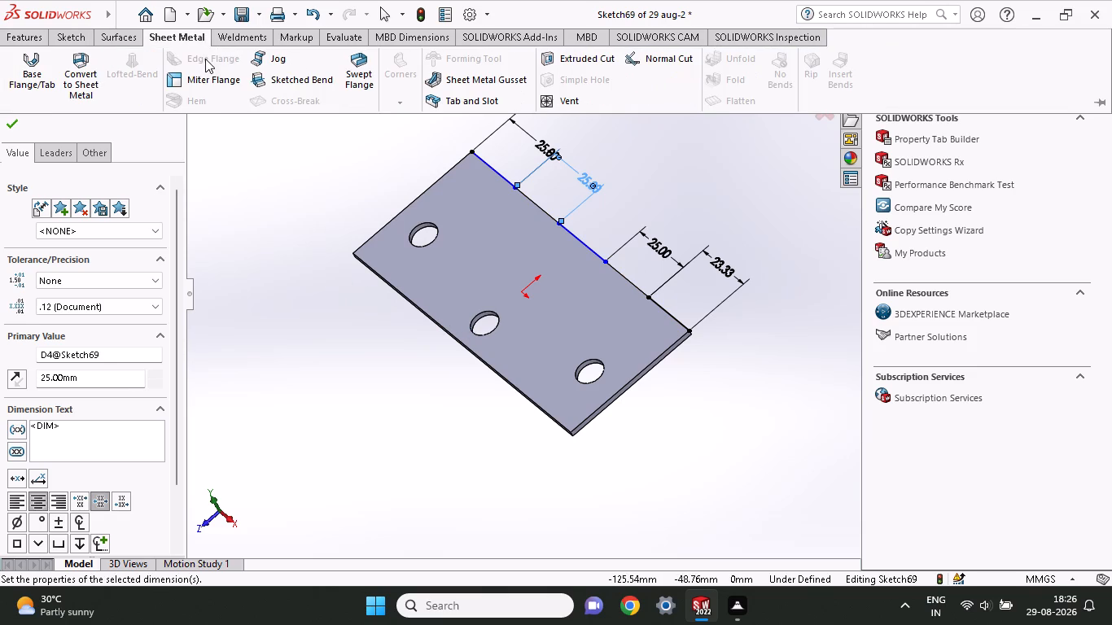
{"action": "left_click", "coordinate": [15, 121]}
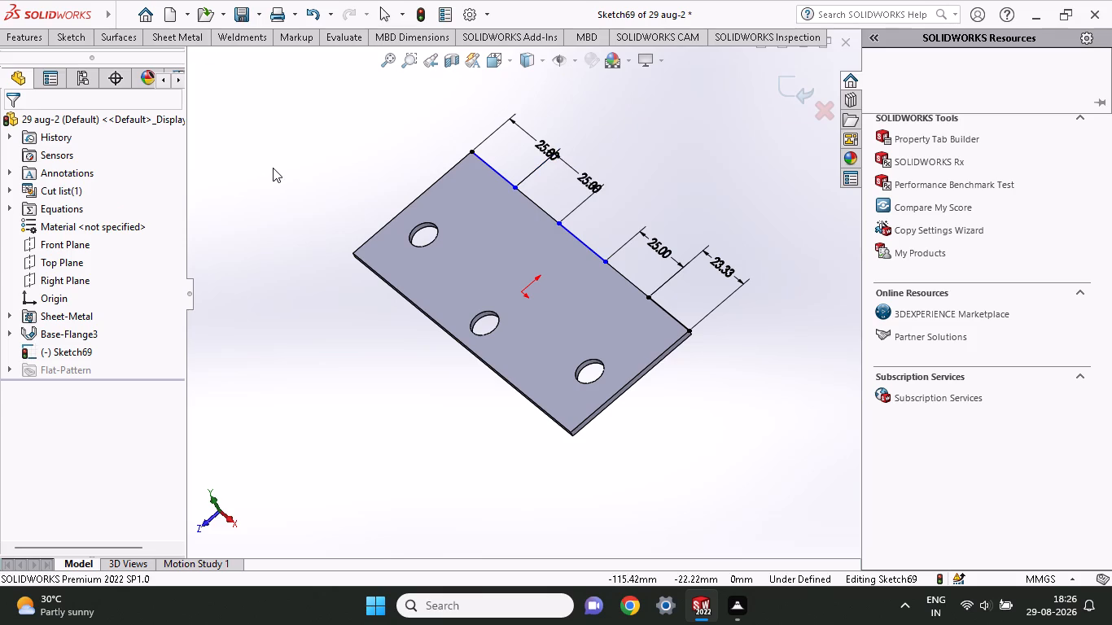
{"action": "right_click", "coordinate": [274, 166]}
{"action": "left_click", "coordinate": [455, 142]}
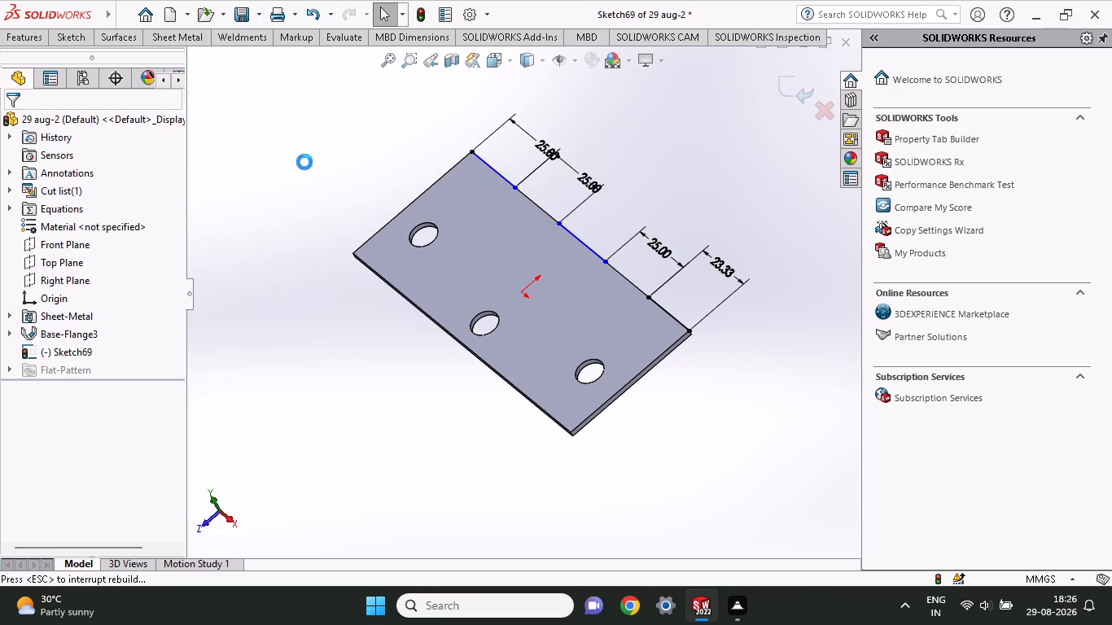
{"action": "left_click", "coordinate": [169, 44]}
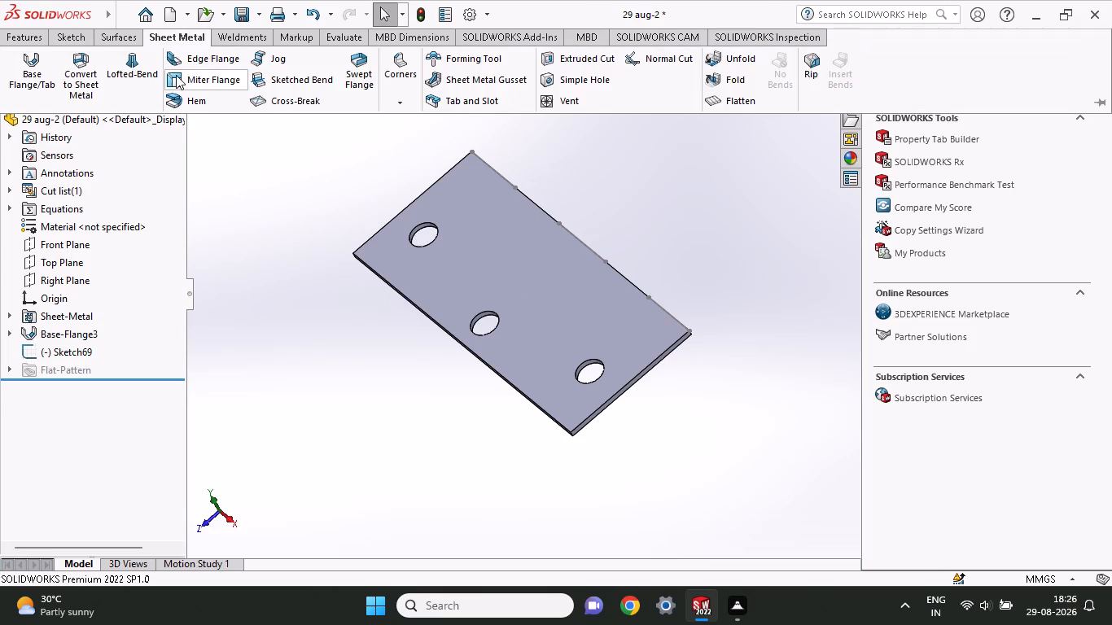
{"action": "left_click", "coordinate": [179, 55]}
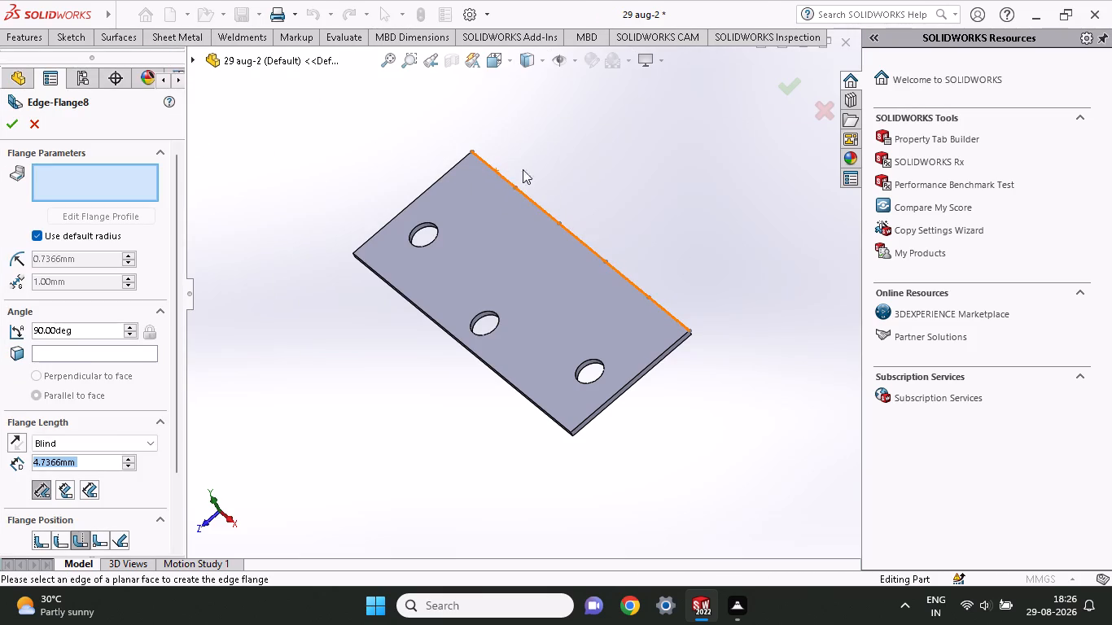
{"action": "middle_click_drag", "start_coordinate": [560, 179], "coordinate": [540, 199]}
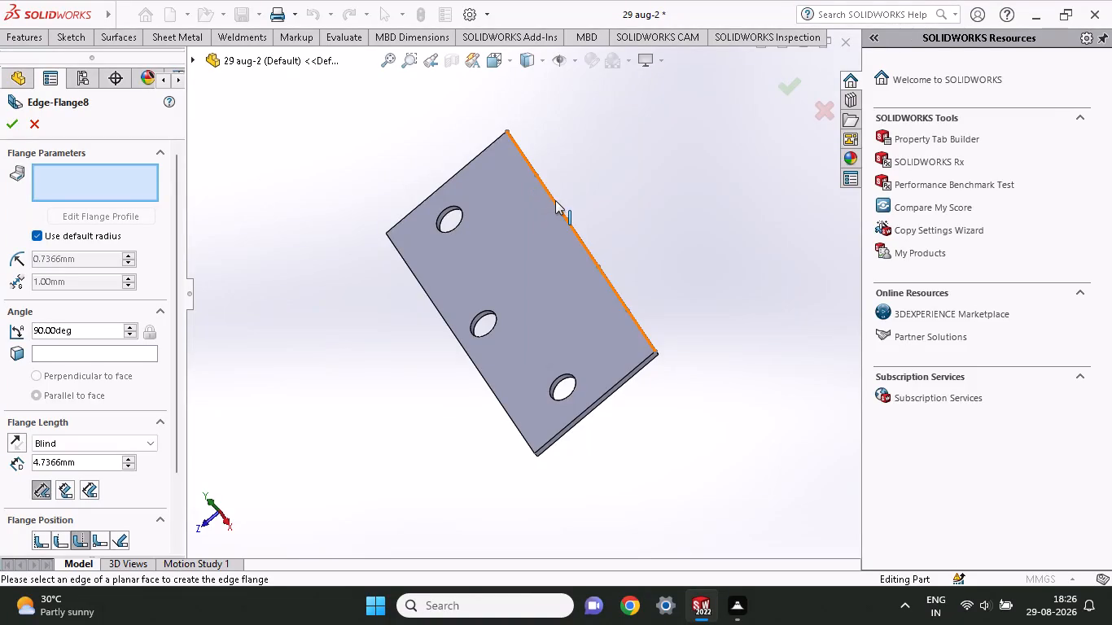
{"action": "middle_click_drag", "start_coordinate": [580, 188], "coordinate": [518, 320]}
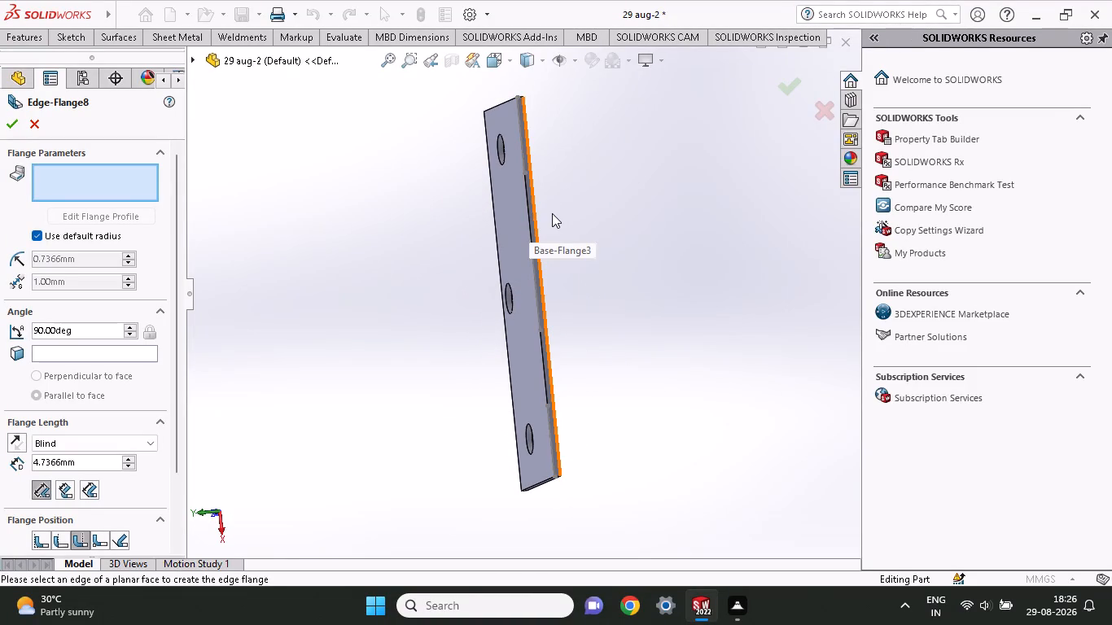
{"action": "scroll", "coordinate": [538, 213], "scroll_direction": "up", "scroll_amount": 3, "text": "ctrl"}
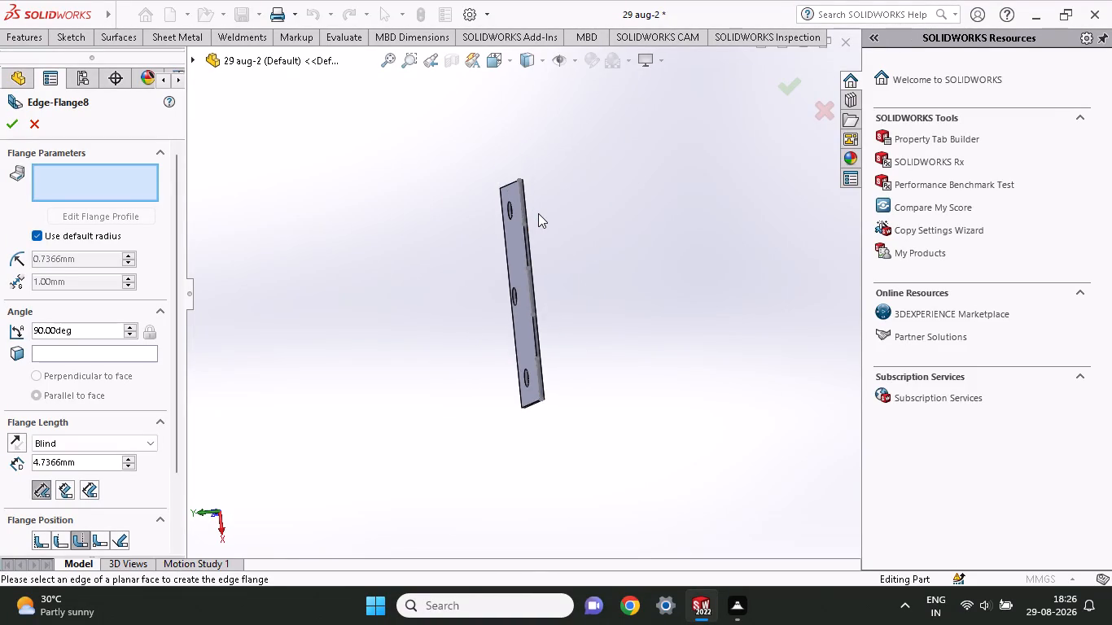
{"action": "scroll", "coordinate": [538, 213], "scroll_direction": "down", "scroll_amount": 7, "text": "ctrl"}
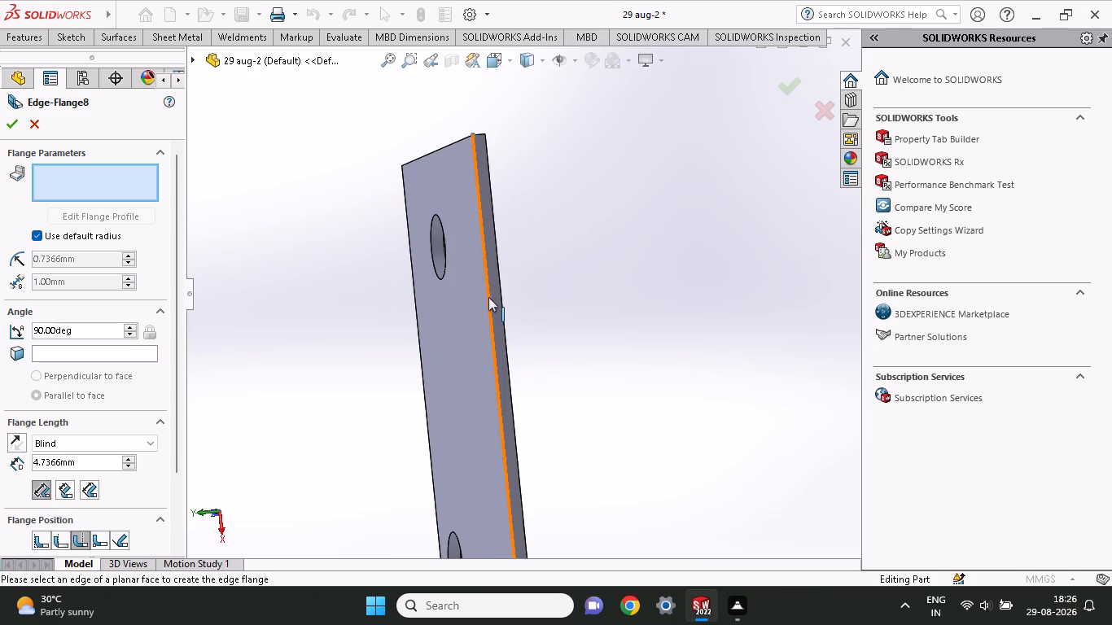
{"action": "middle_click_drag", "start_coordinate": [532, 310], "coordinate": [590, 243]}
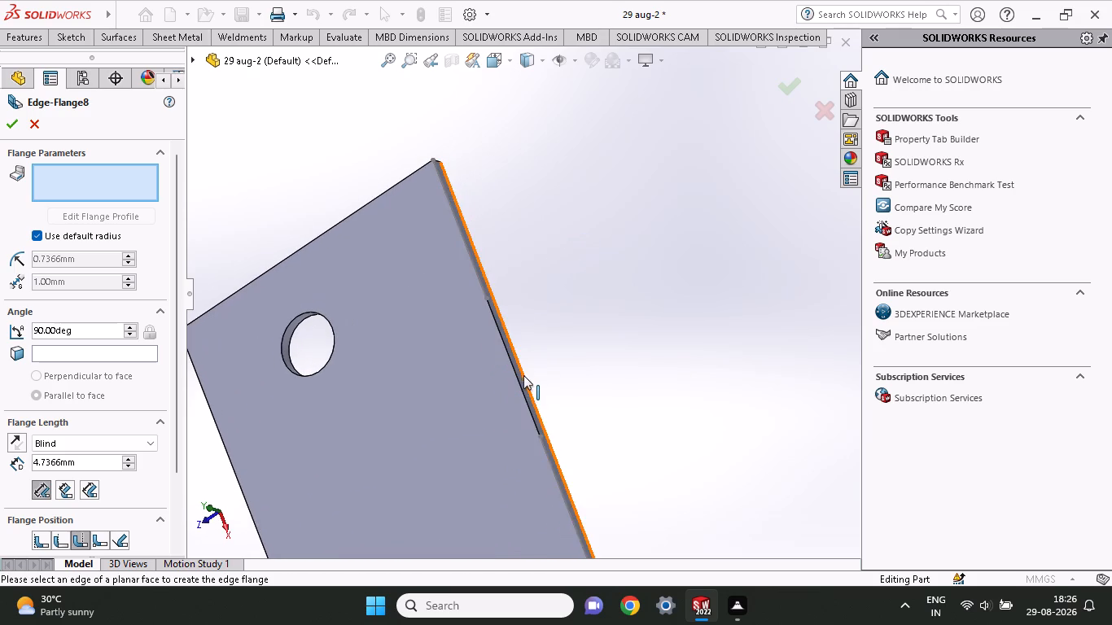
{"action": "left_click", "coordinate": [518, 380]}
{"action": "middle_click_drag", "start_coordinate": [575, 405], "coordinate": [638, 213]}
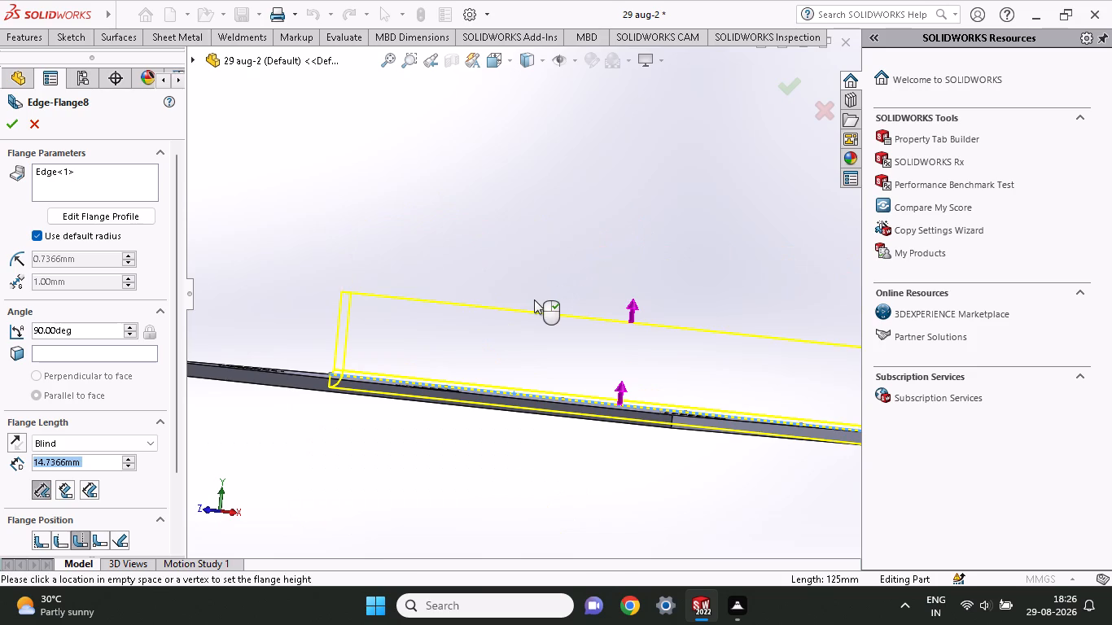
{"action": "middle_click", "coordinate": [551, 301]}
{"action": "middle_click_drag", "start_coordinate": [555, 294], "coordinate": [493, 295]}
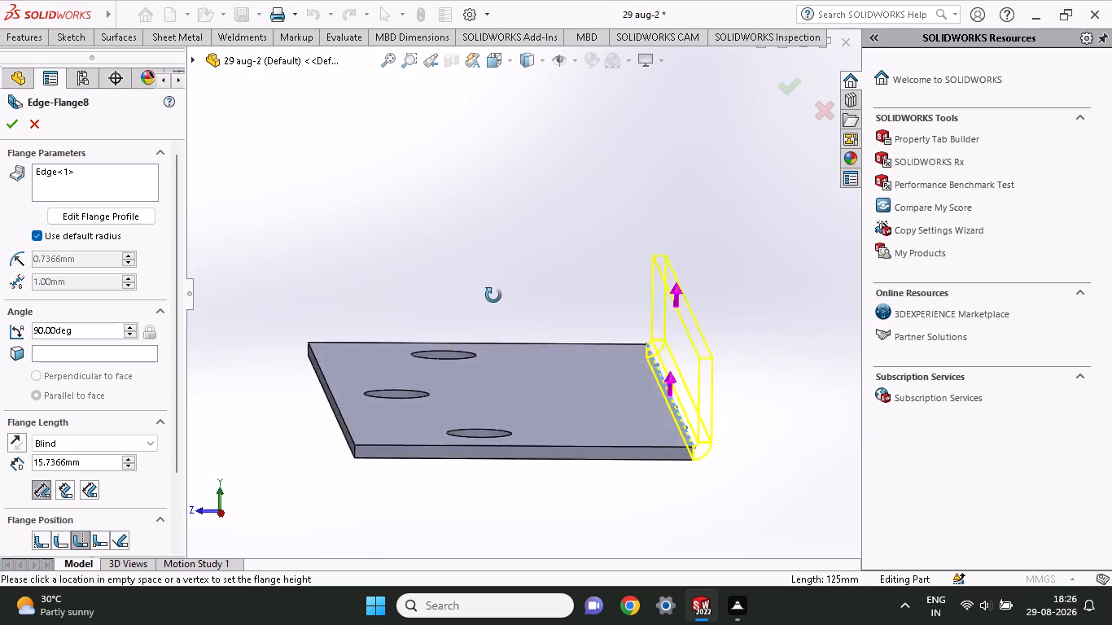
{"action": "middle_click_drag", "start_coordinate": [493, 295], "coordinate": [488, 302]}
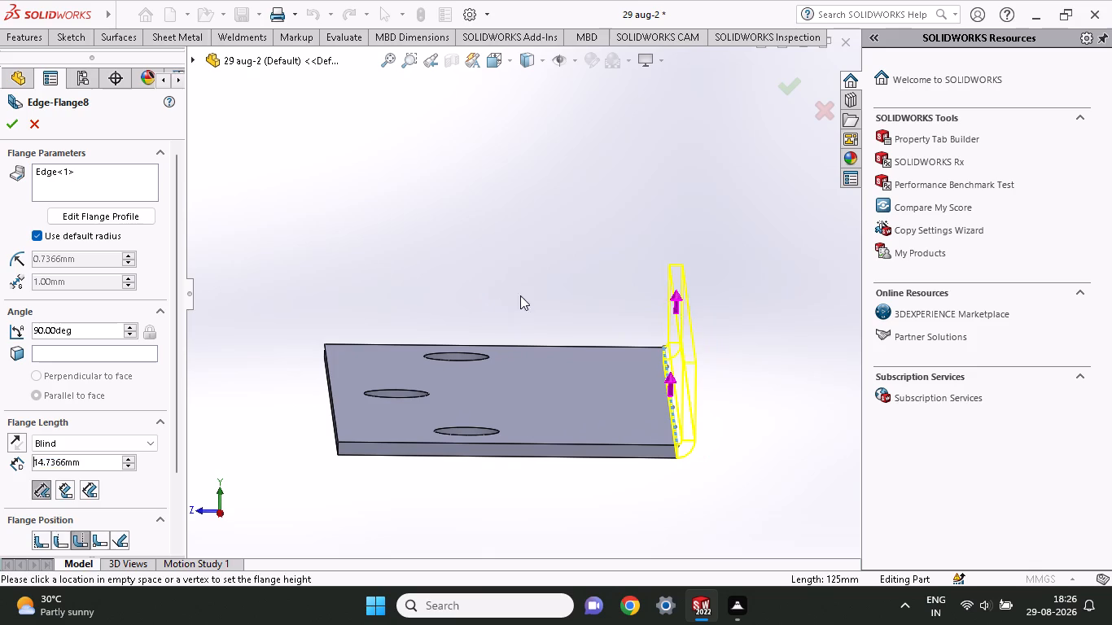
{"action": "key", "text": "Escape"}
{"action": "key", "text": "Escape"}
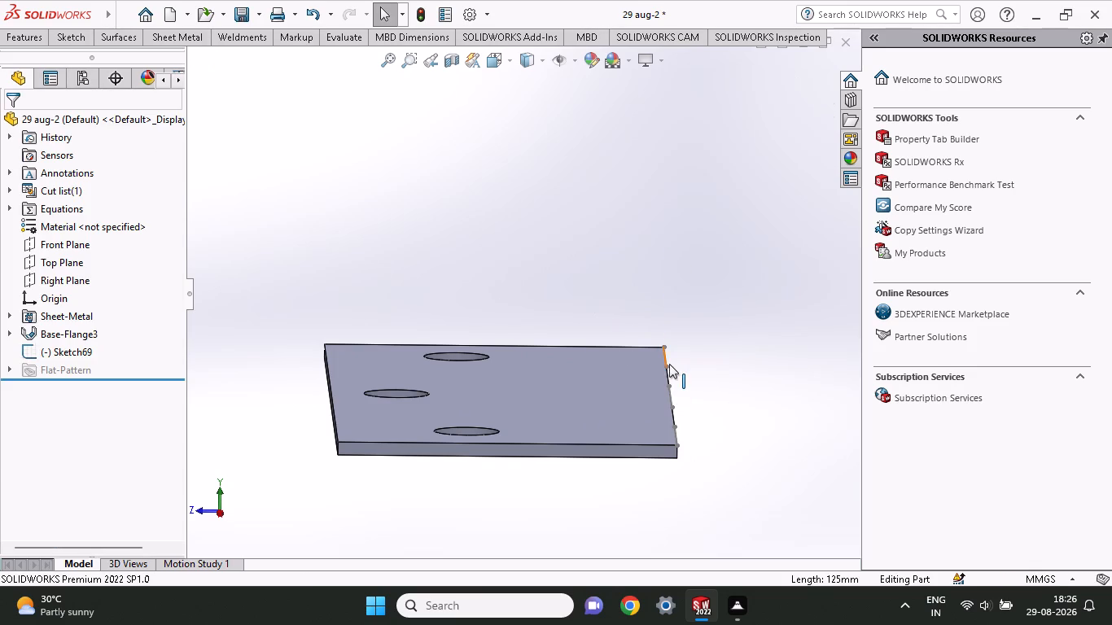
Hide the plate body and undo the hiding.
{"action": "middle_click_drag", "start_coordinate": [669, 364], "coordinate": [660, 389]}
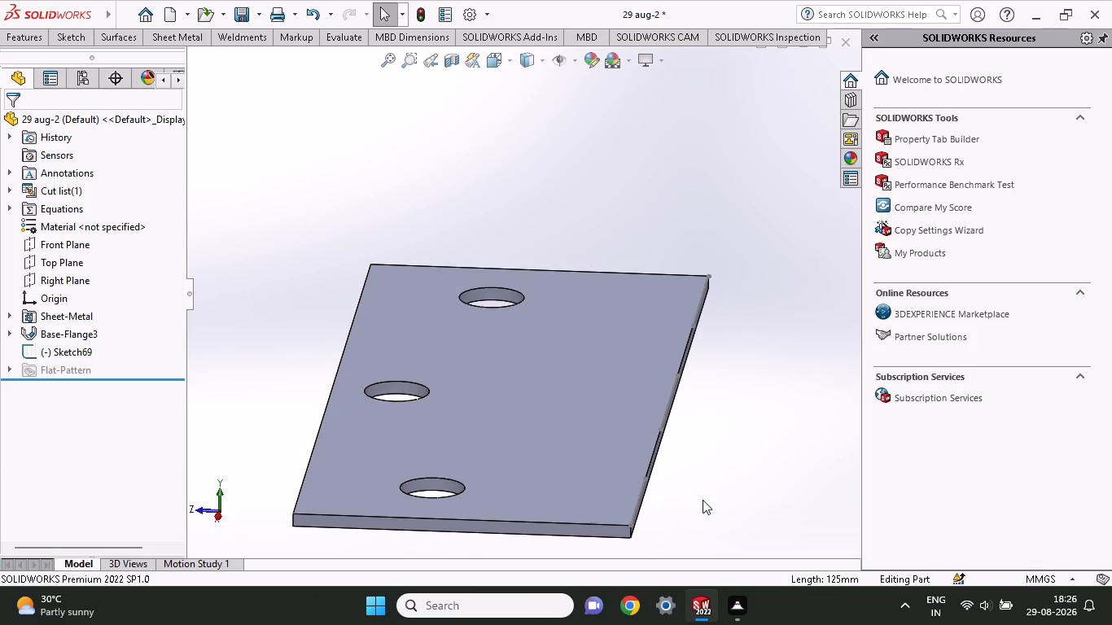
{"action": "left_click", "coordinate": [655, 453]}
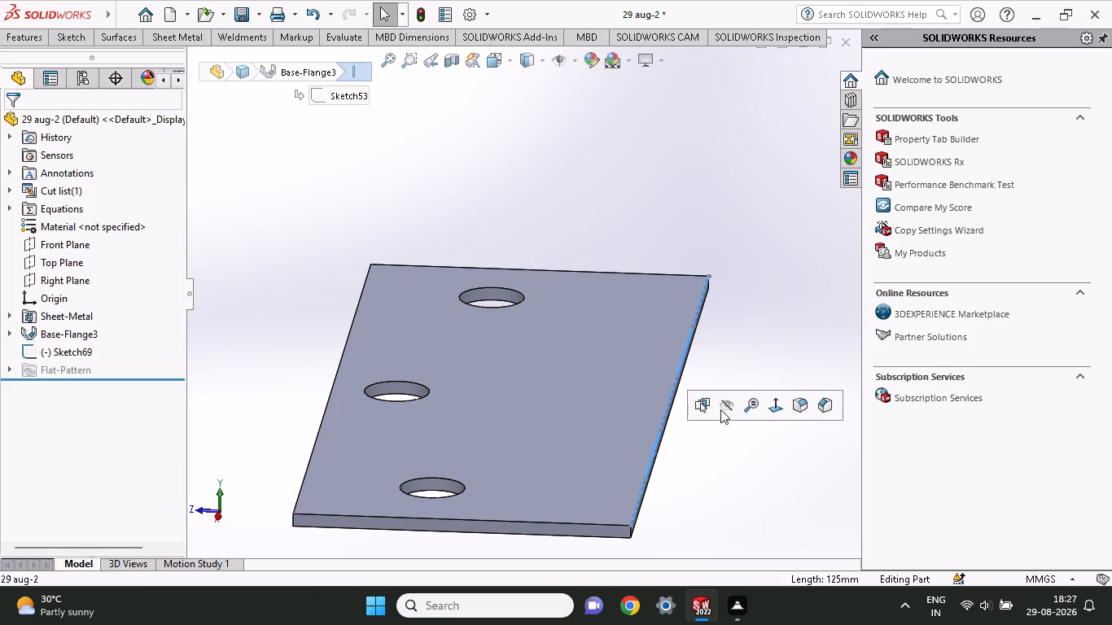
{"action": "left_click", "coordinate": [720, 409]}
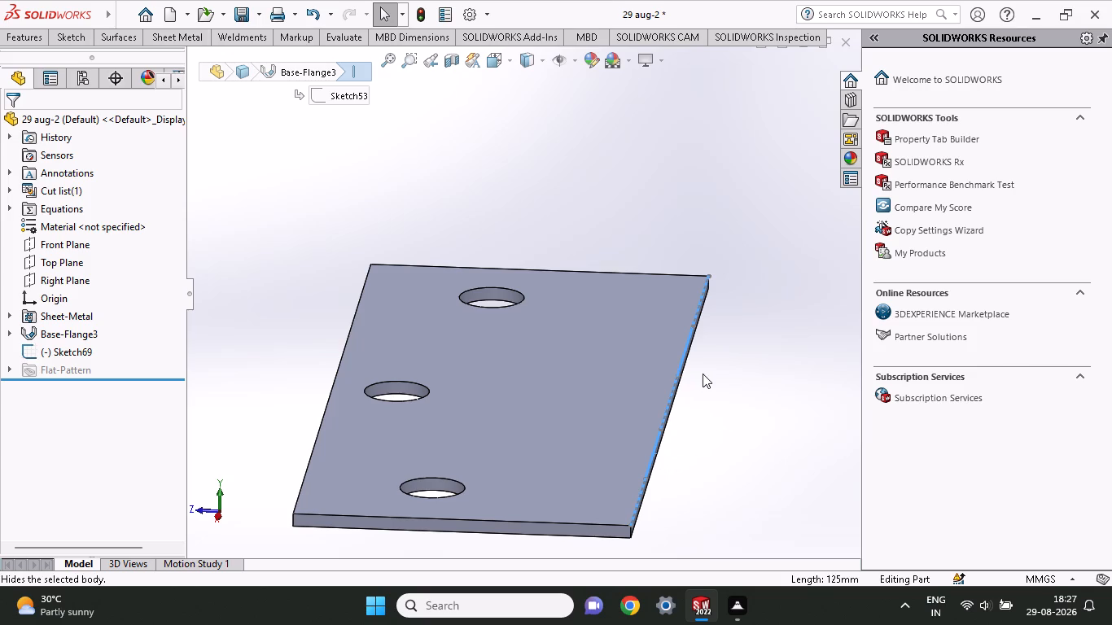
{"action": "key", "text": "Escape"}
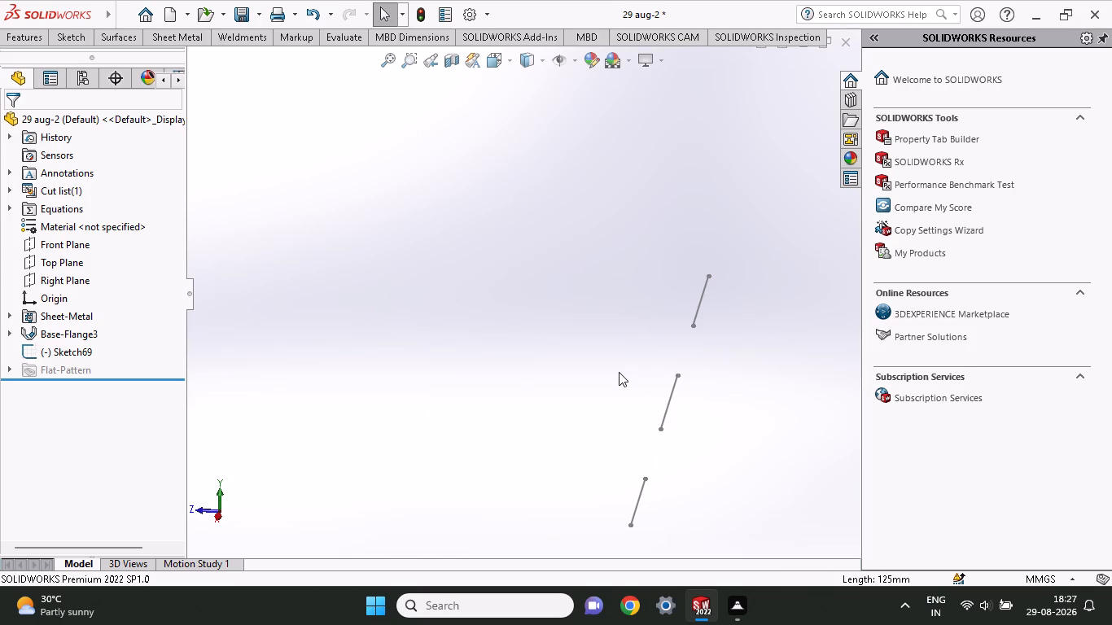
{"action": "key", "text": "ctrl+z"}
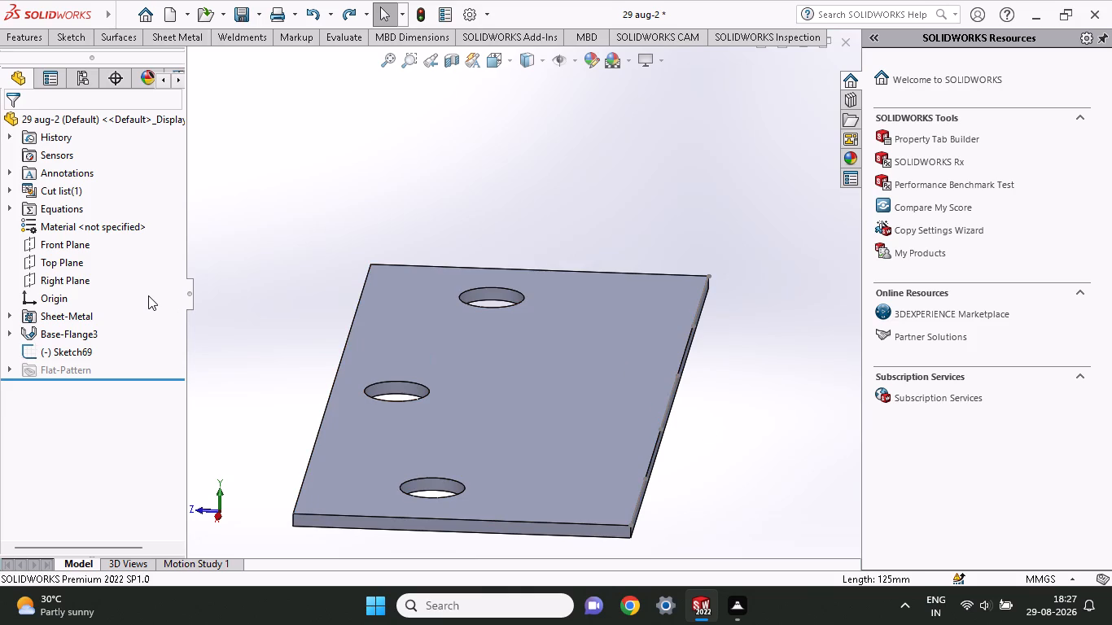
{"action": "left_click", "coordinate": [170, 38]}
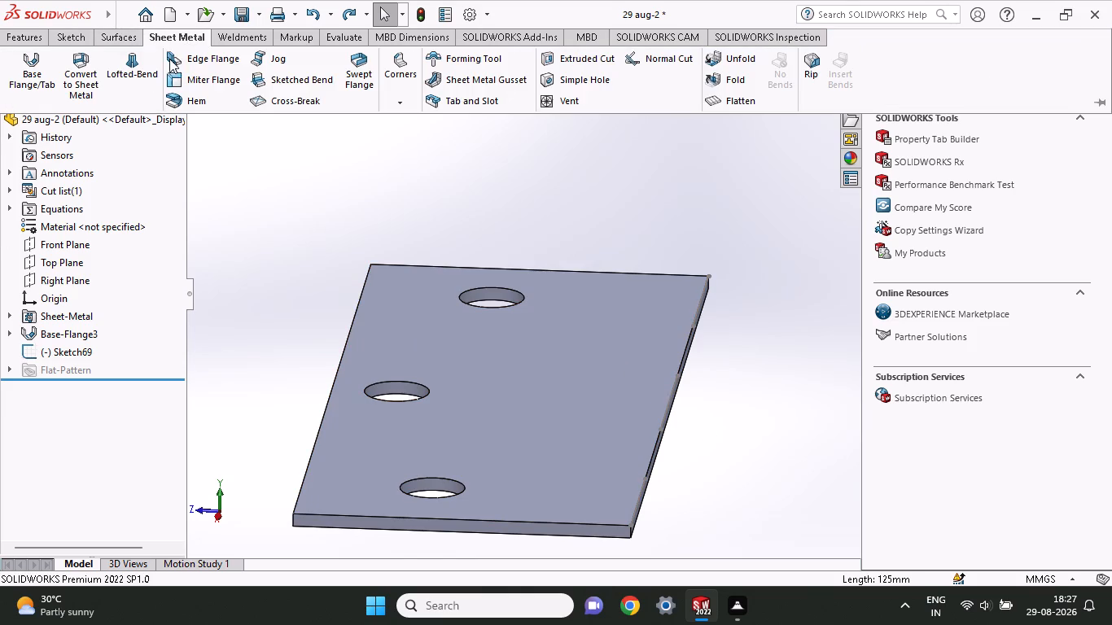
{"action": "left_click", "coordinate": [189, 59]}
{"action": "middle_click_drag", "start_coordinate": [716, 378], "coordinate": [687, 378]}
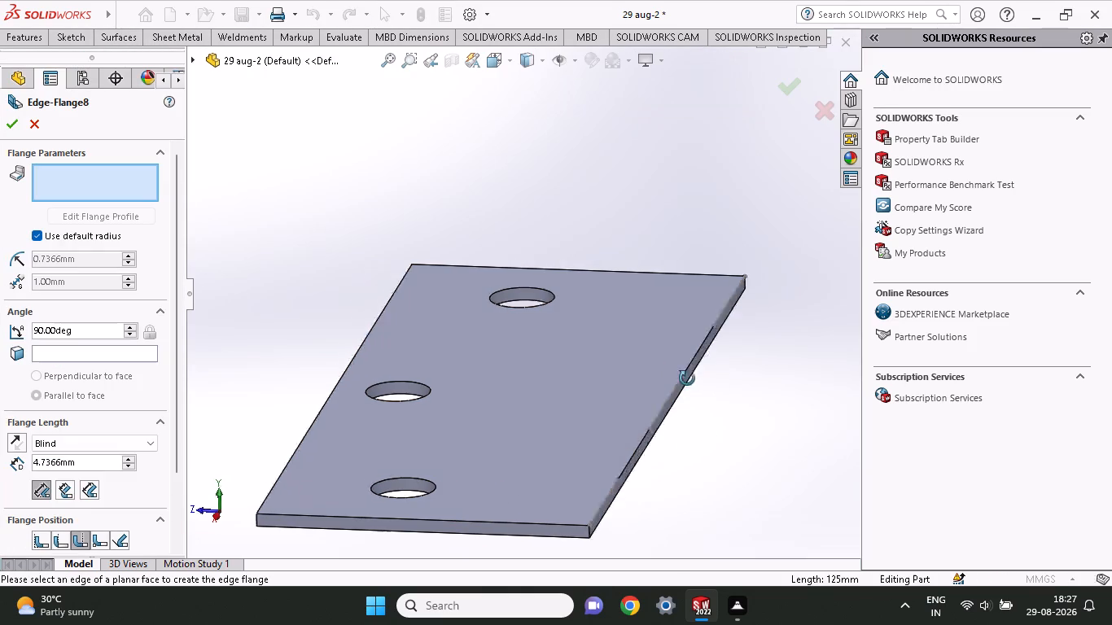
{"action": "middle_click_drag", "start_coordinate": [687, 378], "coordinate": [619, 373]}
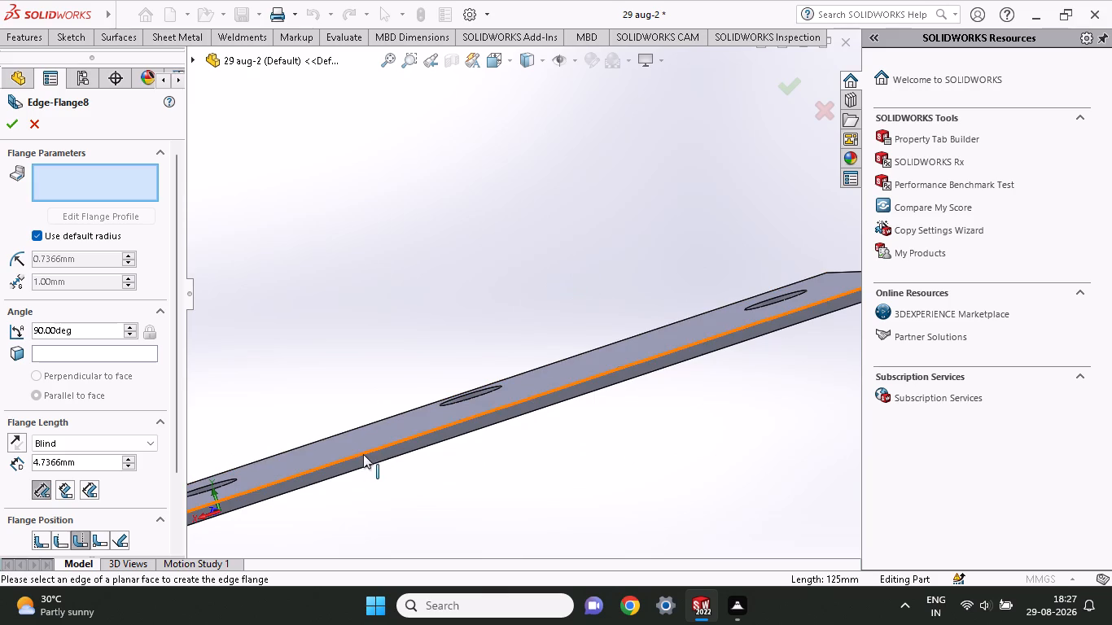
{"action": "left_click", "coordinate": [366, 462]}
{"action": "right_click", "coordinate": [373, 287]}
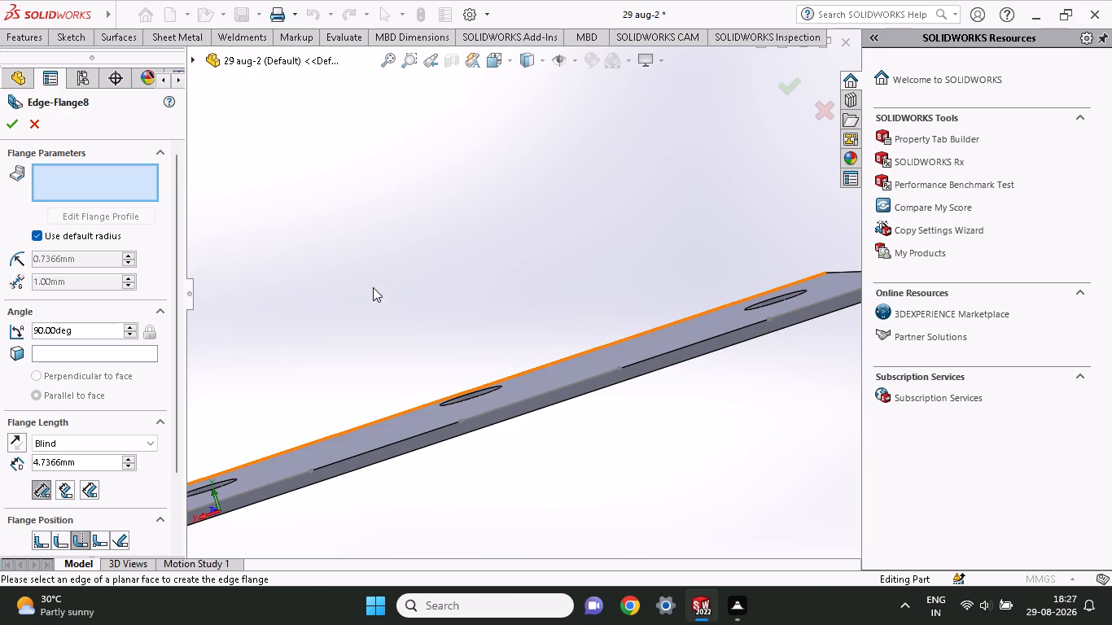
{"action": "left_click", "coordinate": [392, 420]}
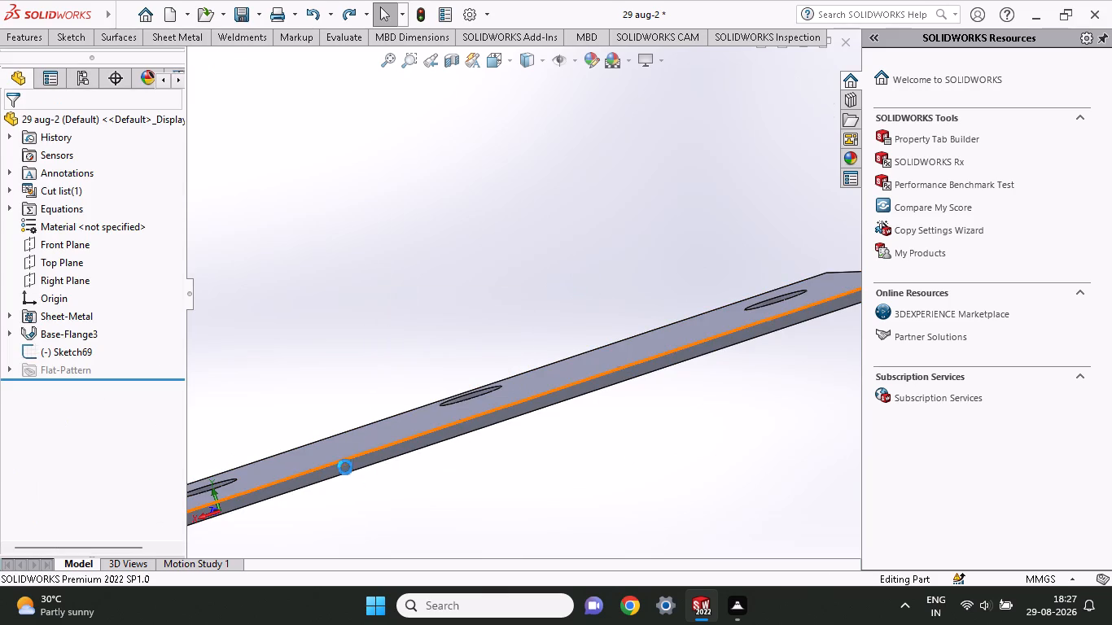
Sketch on the plate's long narrow side face two 2 mm high rectangles, one over the front-corner segment and one over the middle segment.
{"action": "left_click", "coordinate": [344, 467]}
{"action": "left_click", "coordinate": [418, 425]}
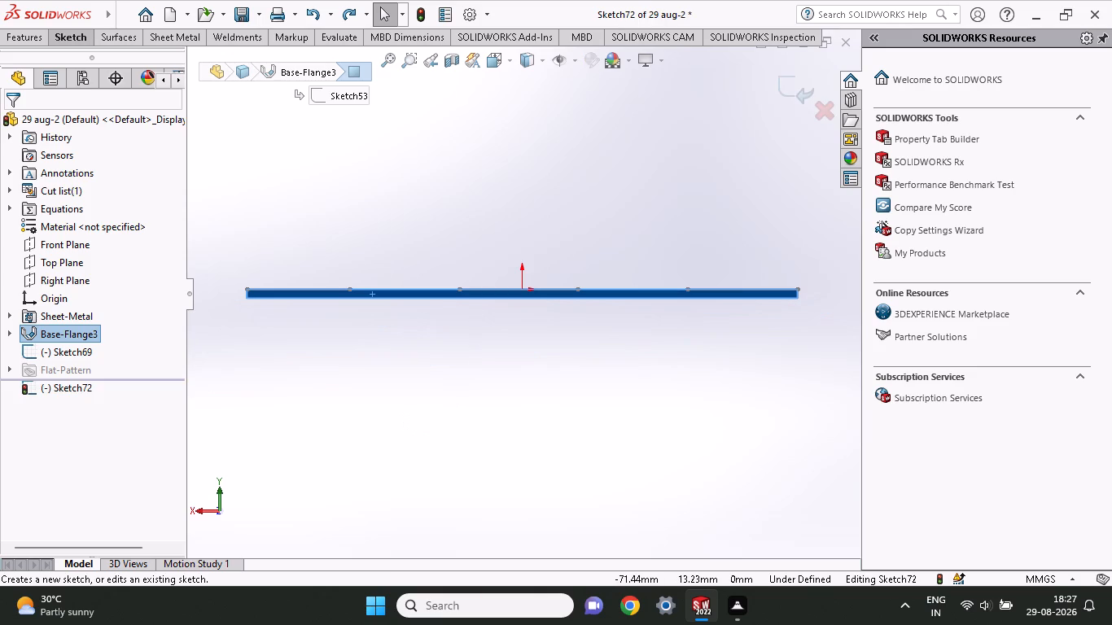
{"action": "left_click", "coordinate": [55, 40]}
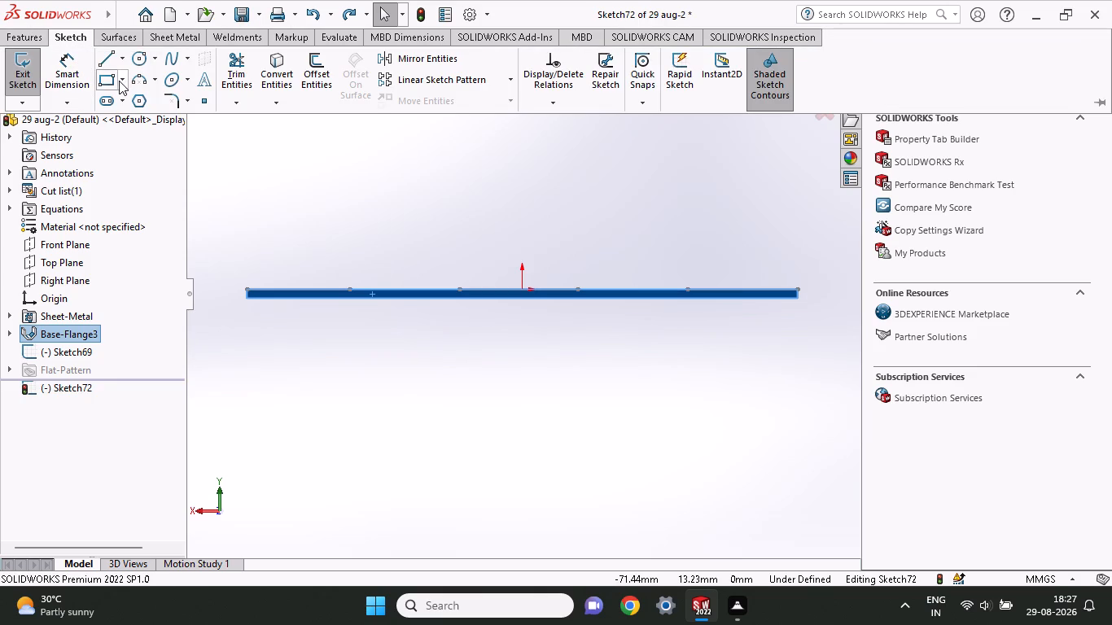
{"action": "left_click", "coordinate": [109, 81]}
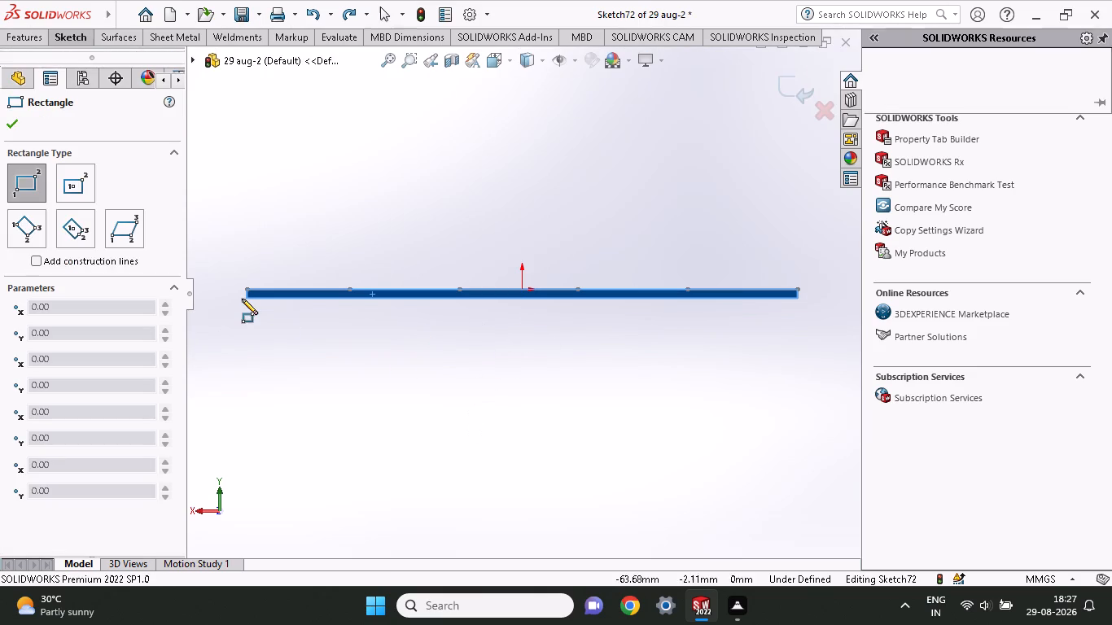
{"action": "left_click", "coordinate": [246, 287]}
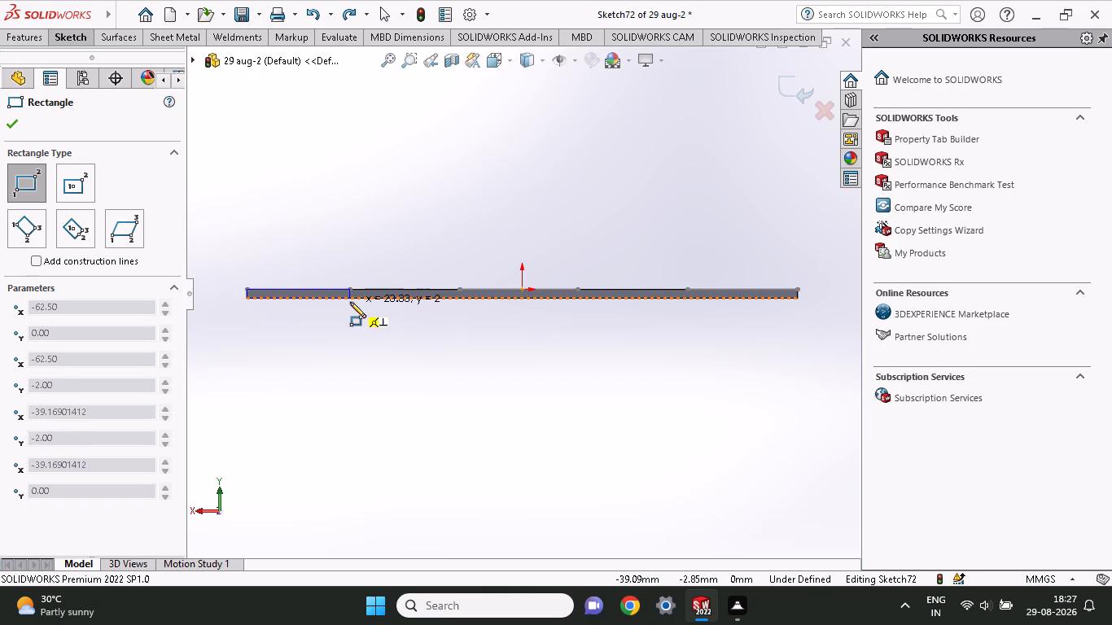
{"action": "left_click", "coordinate": [350, 302]}
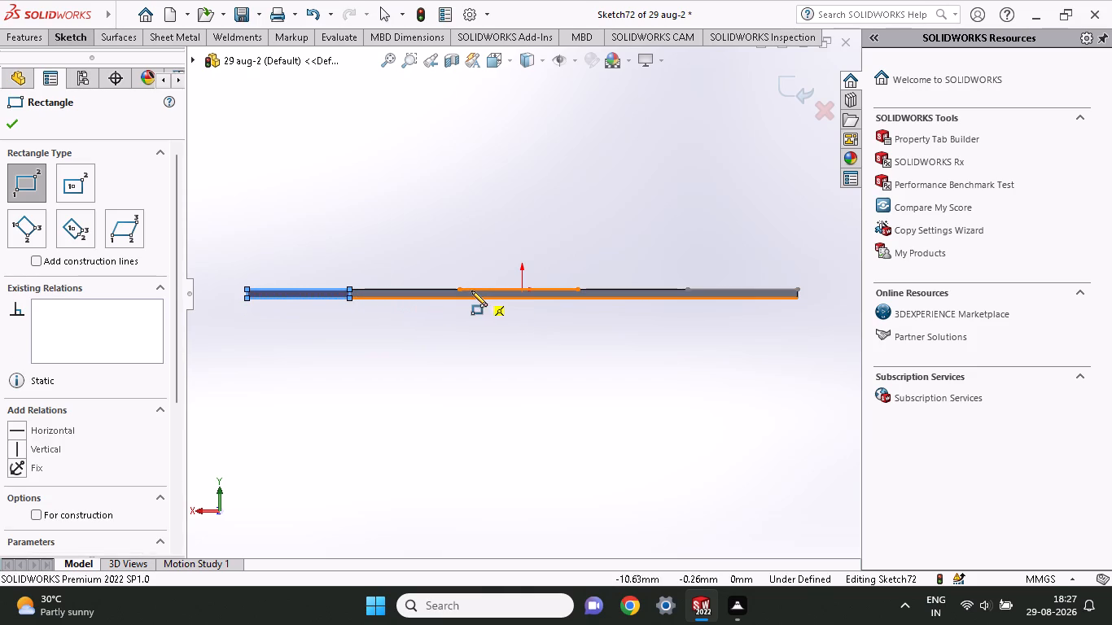
{"action": "left_click", "coordinate": [459, 287]}
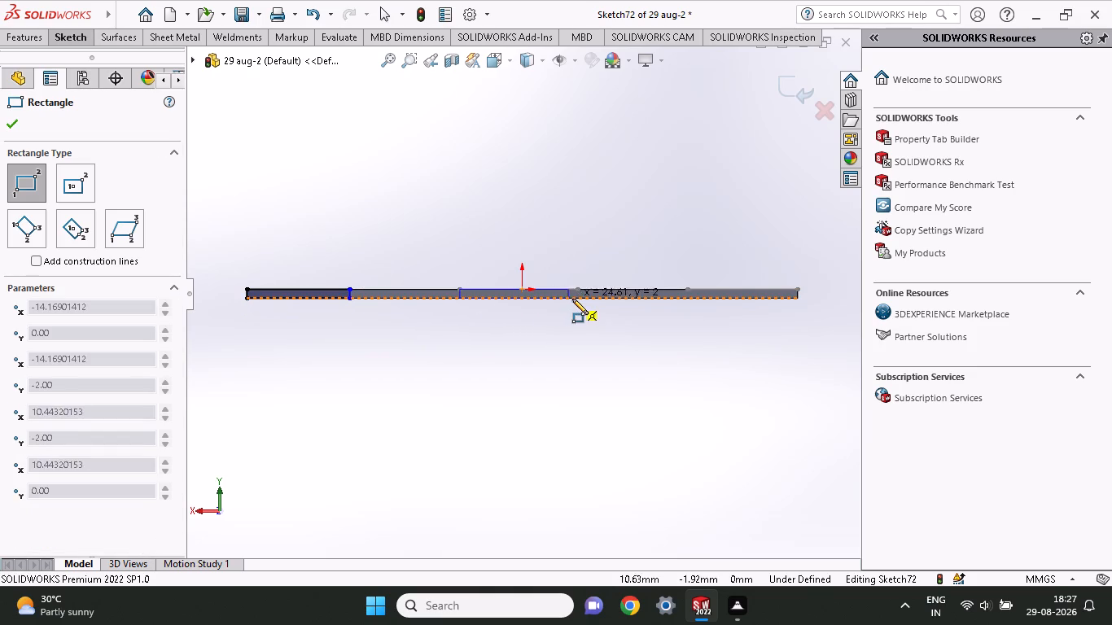
{"action": "left_click", "coordinate": [578, 298]}
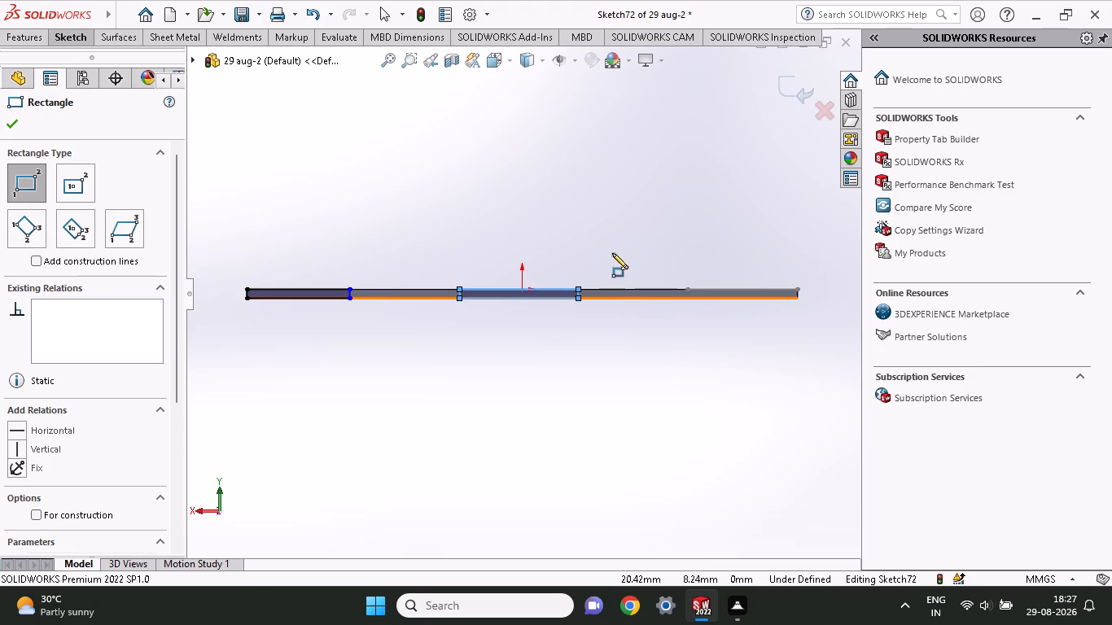
{"action": "right_click", "coordinate": [612, 253]}
{"action": "left_click", "coordinate": [637, 270]}
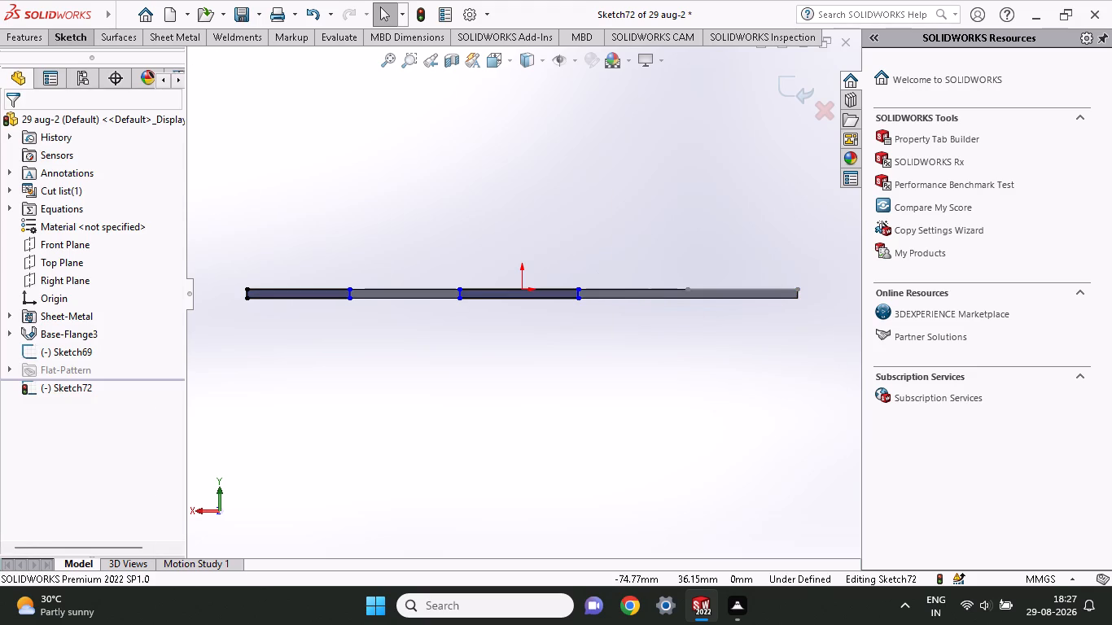
Draw a third 2 mm high rectangle over the back-corner segment of the long side face and exit the sketch.
{"action": "left_click", "coordinate": [75, 35]}
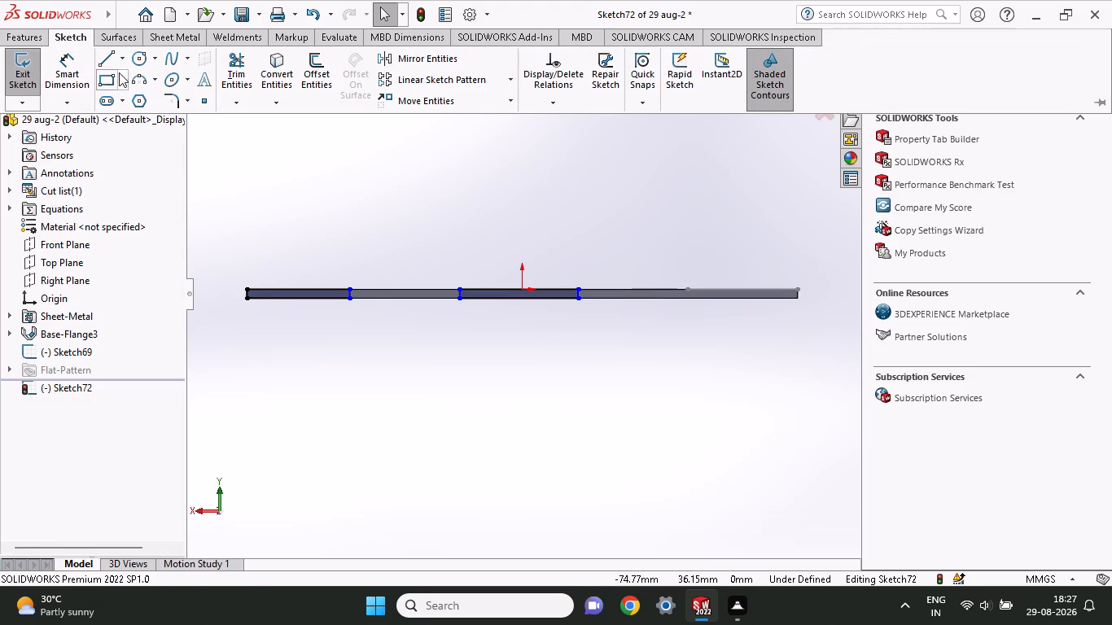
{"action": "left_click", "coordinate": [113, 78]}
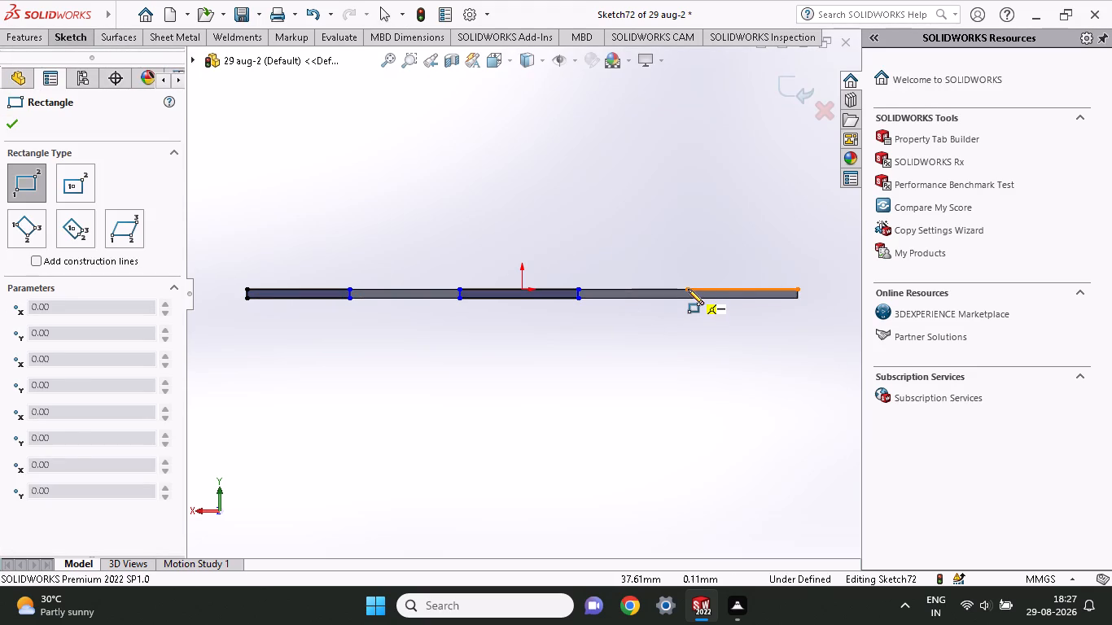
{"action": "left_click", "coordinate": [688, 289]}
{"action": "left_click", "coordinate": [799, 297]}
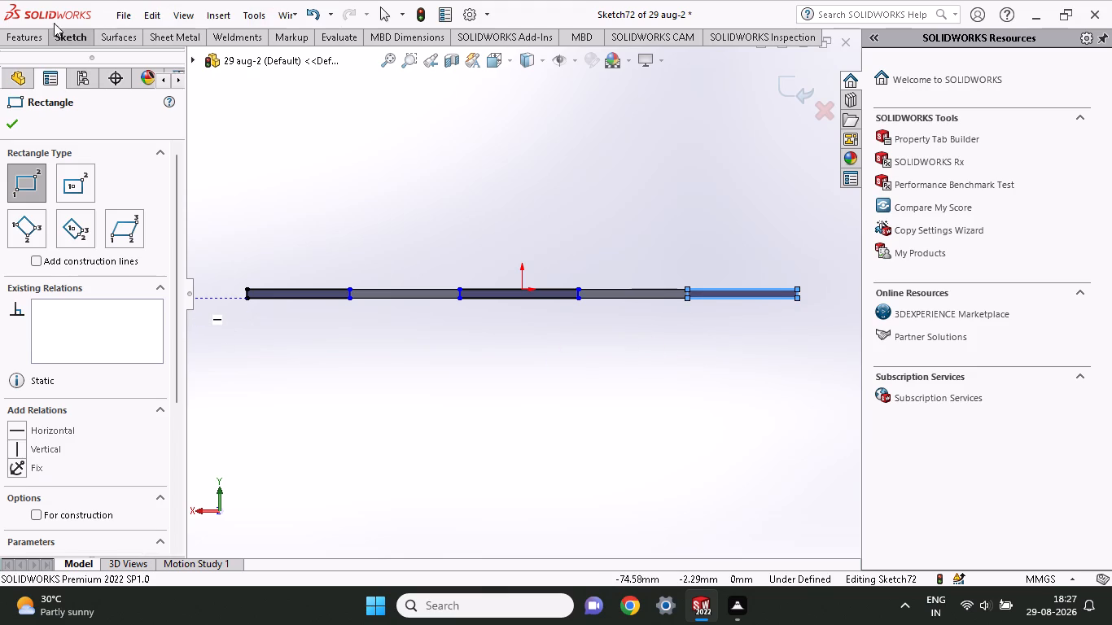
{"action": "left_click", "coordinate": [154, 45]}
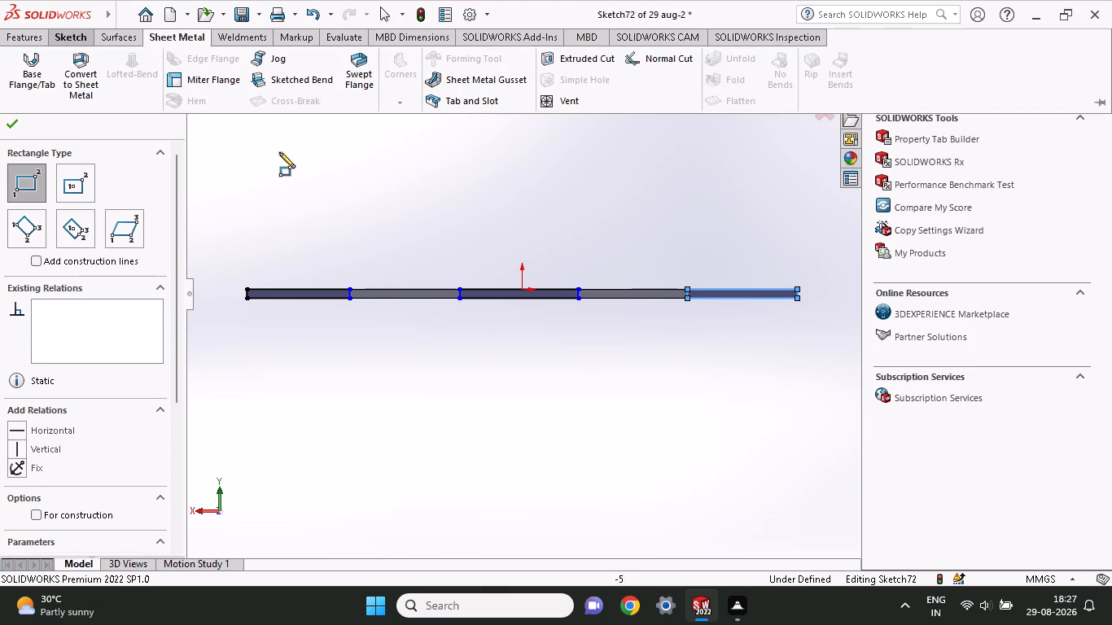
{"action": "right_click", "coordinate": [243, 149]}
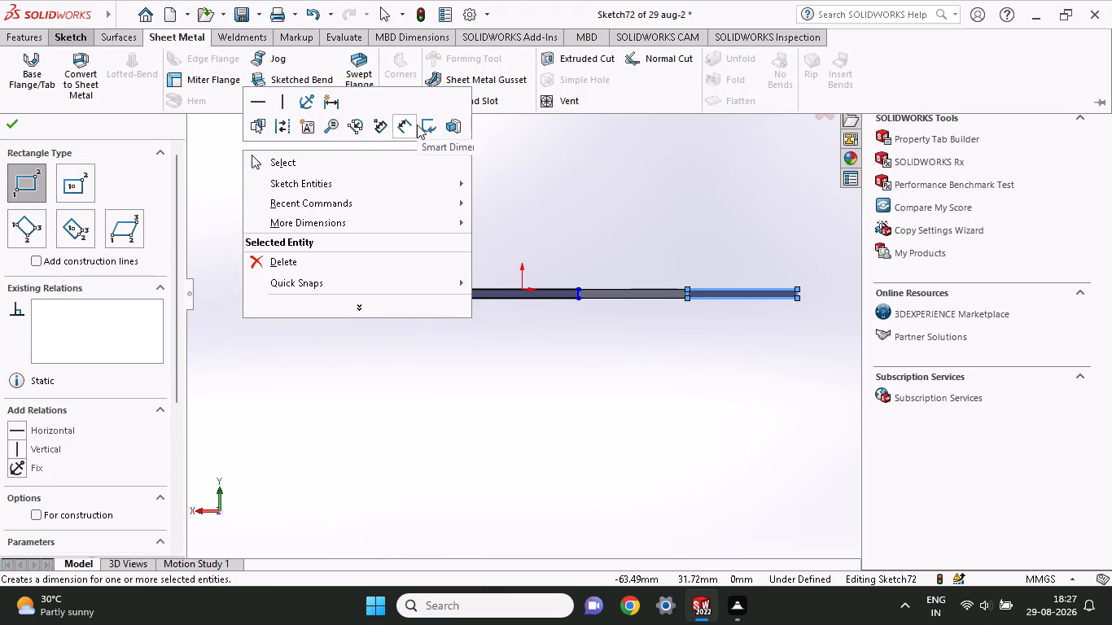
{"action": "left_click", "coordinate": [417, 125]}
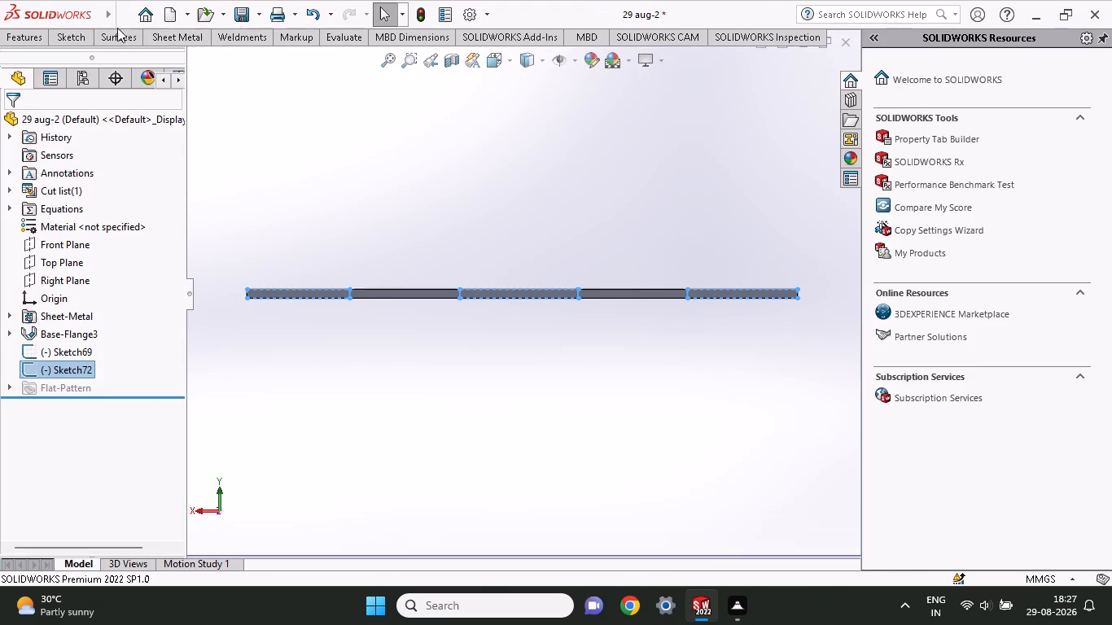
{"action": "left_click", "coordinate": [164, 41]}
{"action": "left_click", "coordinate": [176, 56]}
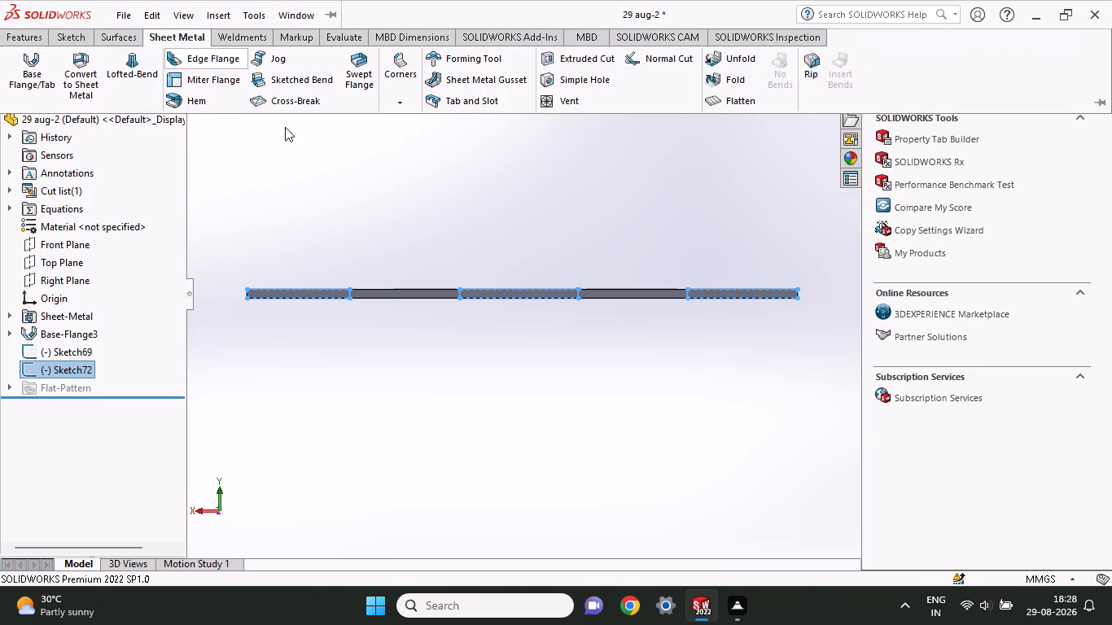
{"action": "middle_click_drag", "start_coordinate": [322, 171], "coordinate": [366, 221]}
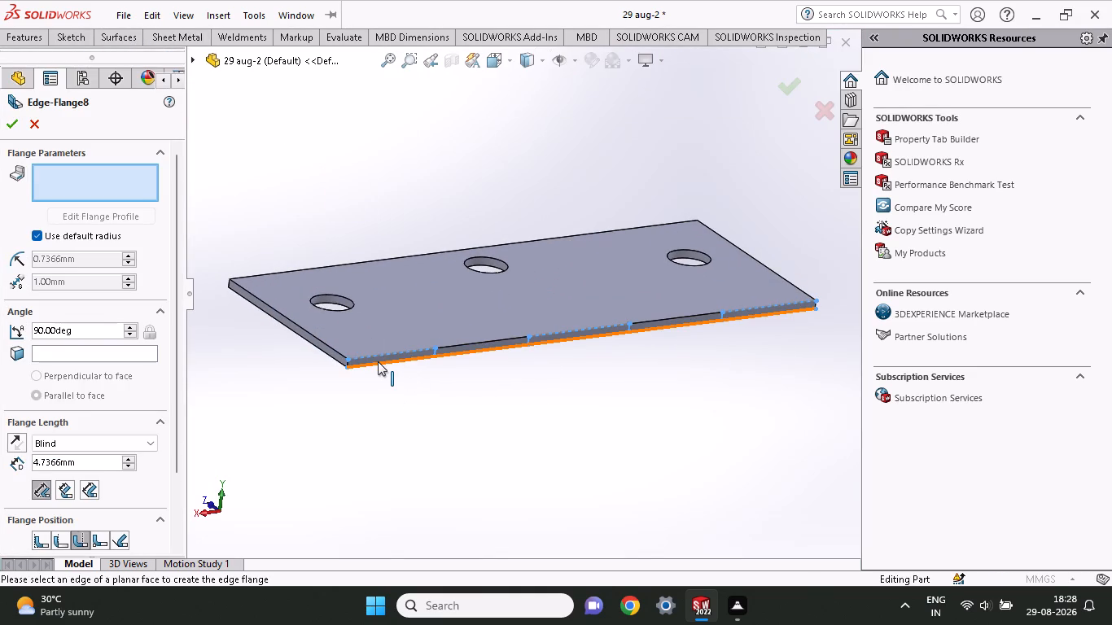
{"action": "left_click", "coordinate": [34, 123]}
Start a Hem on the plate's long edge that carries the three sketched rectangles.
{"action": "left_click", "coordinate": [153, 37]}
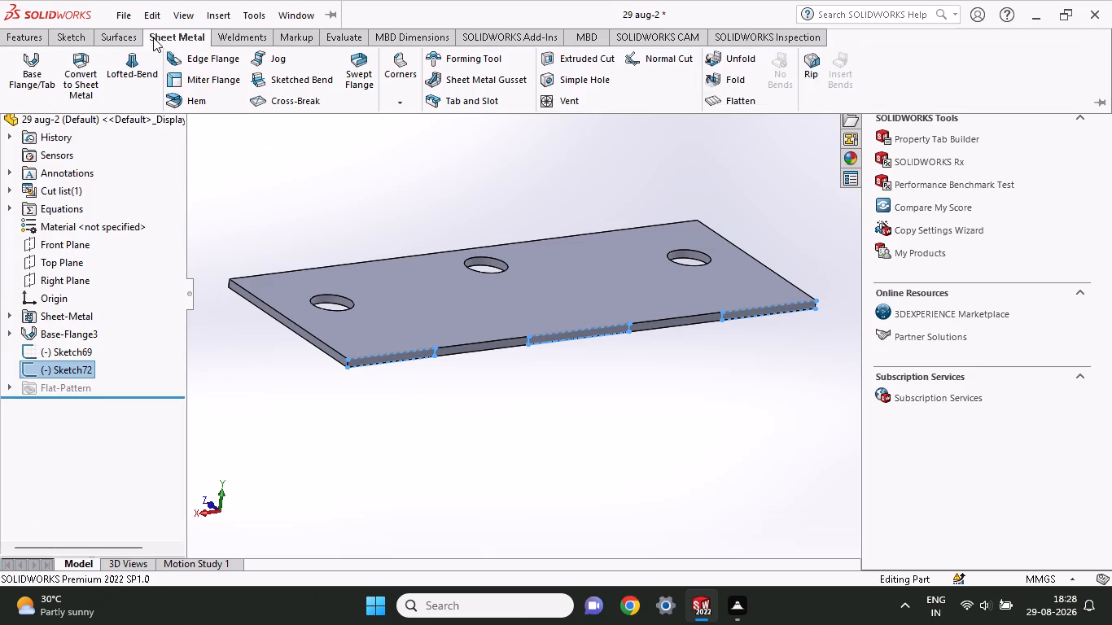
{"action": "left_click", "coordinate": [174, 98]}
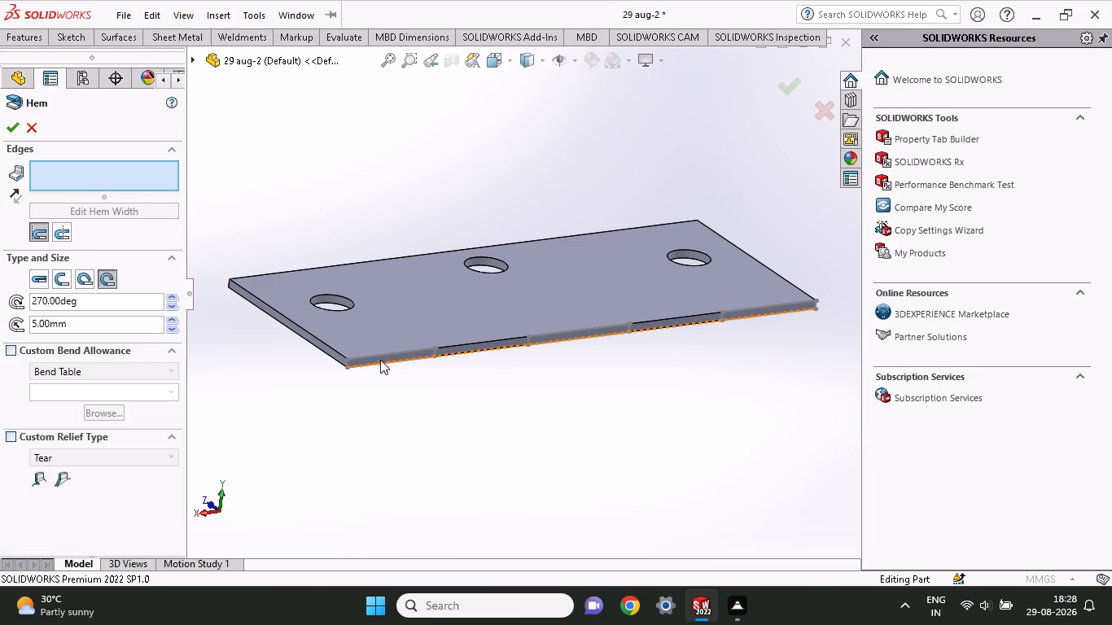